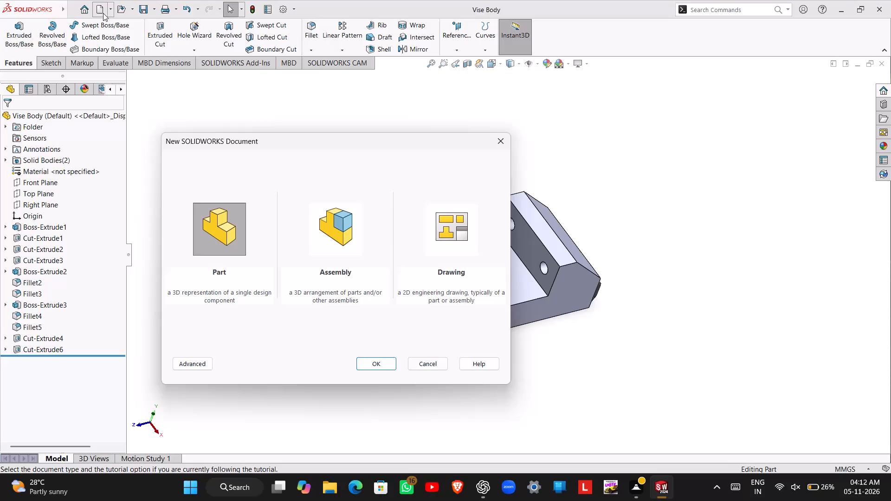
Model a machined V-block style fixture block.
Create a new part document.
click(386, 362)
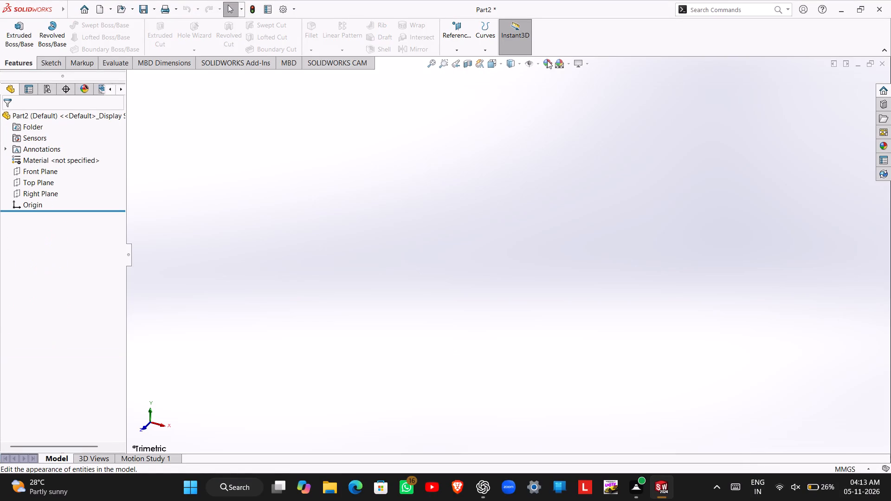
Apply the Plain White scene as the background.
click(570, 64)
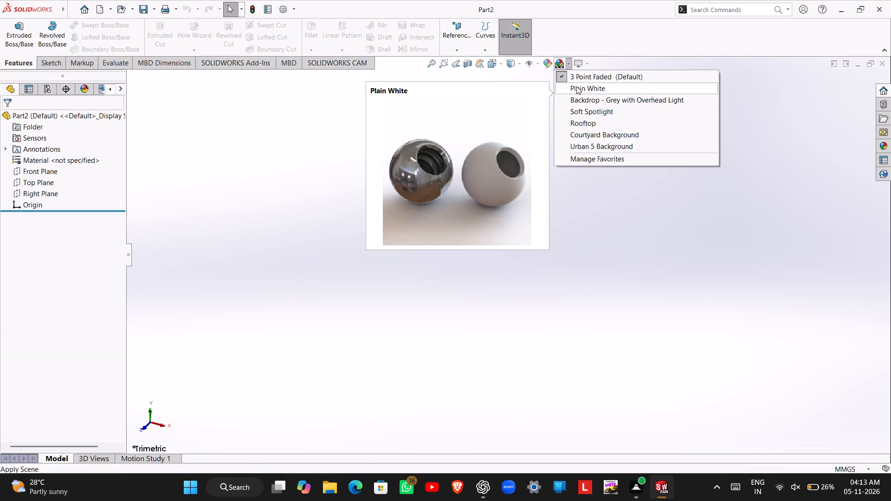
click(576, 86)
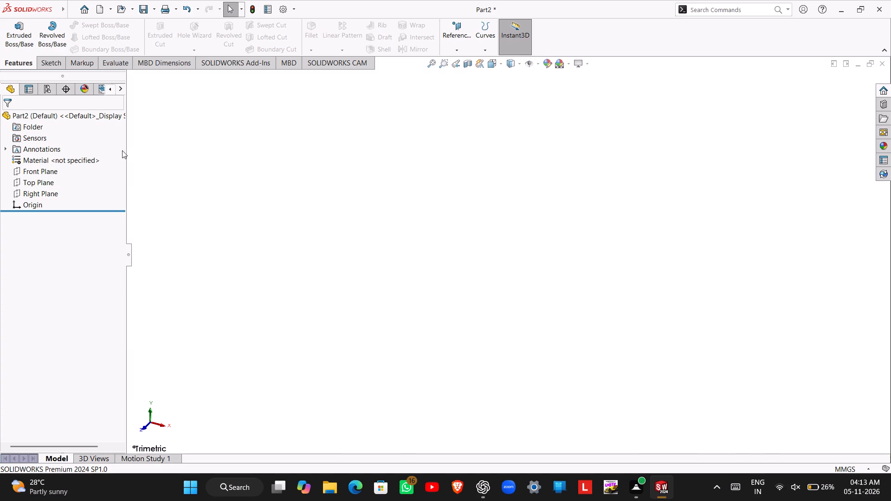
Sketch on the Right Plane a closed rectangular line profile from the origin, about 88 by 18 mm, with a notch in its bottom edge.
click(43, 194)
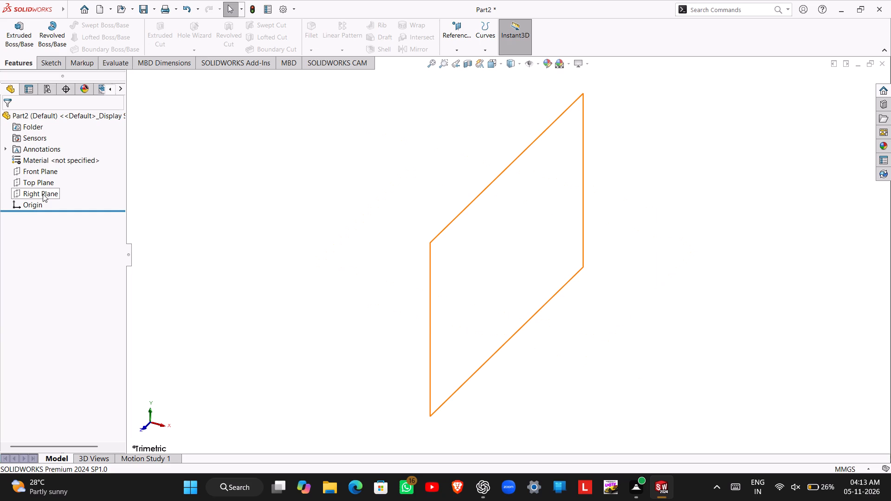
click(49, 182)
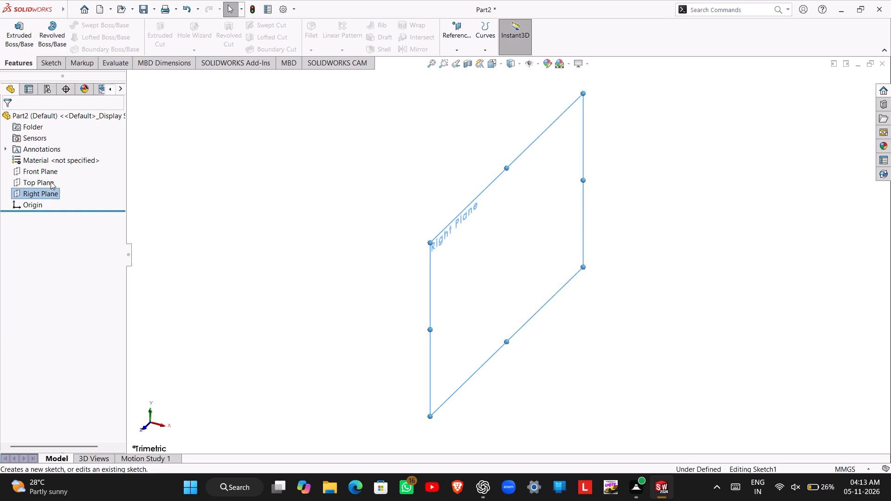
click(87, 23)
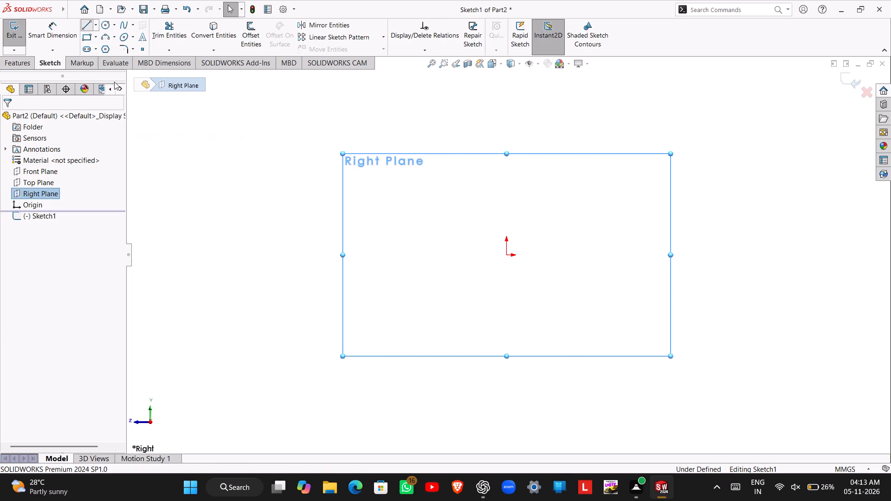
click(507, 254)
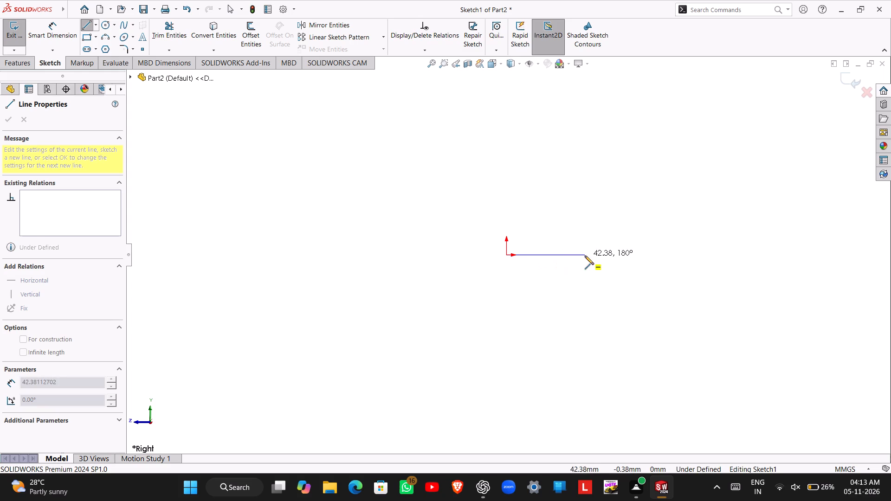
click(610, 255)
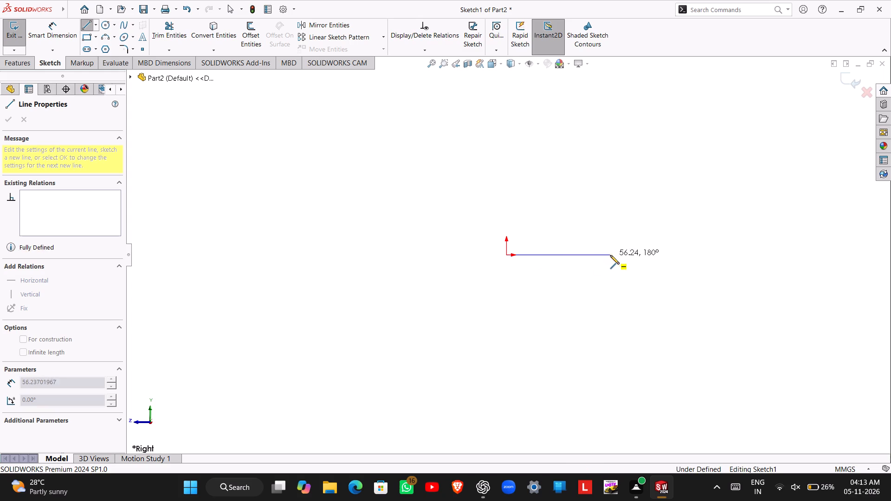
click(610, 244)
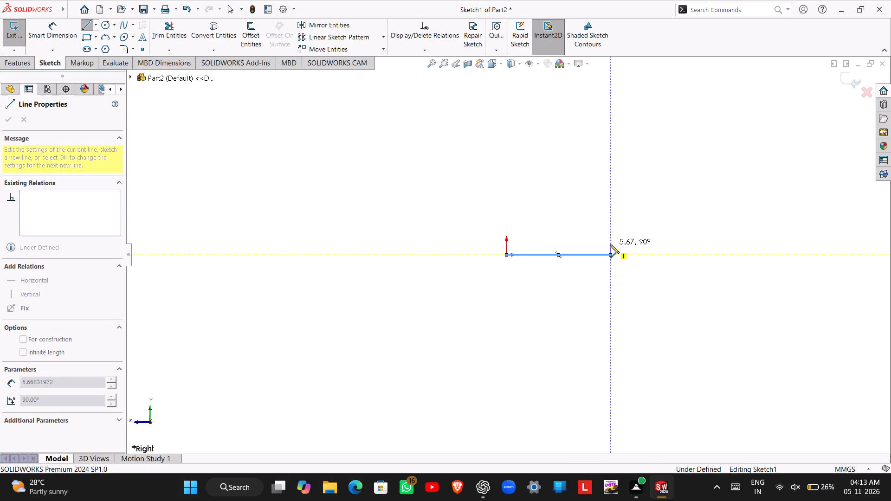
click(649, 242)
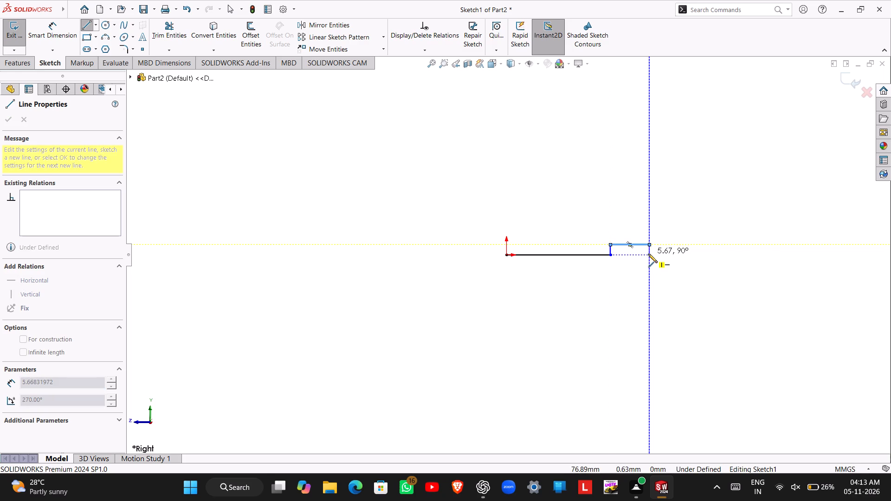
click(648, 254)
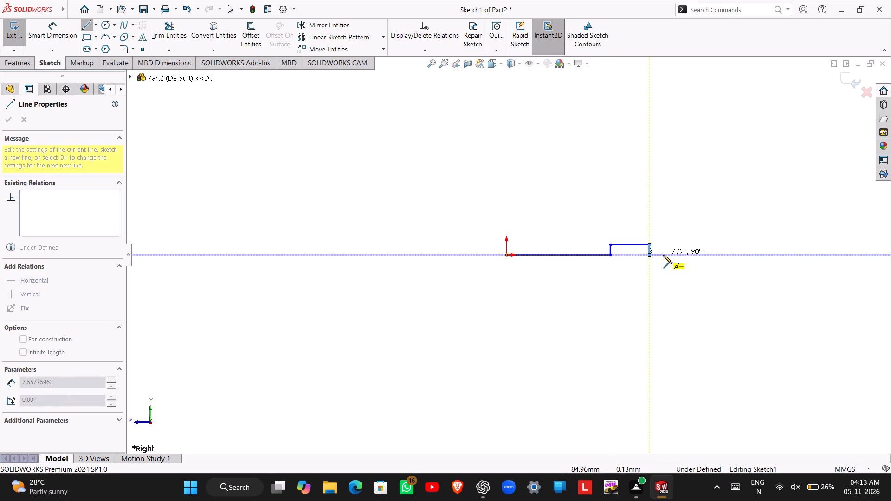
click(669, 254)
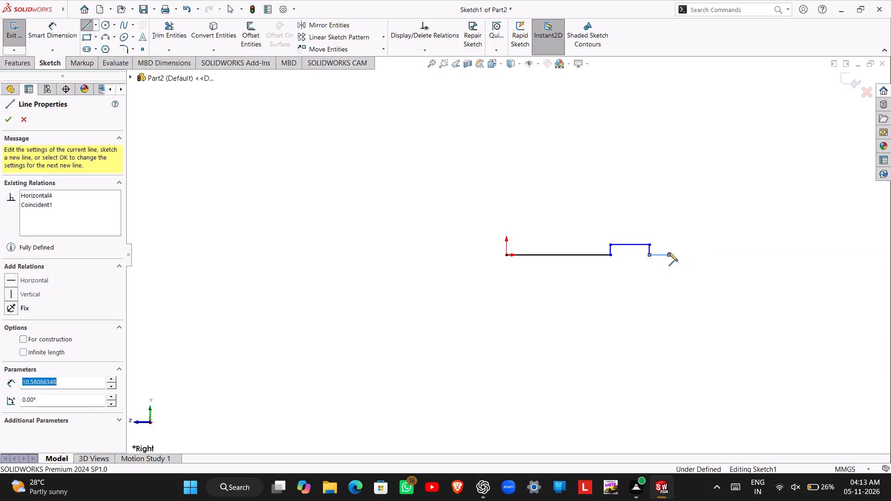
click(668, 222)
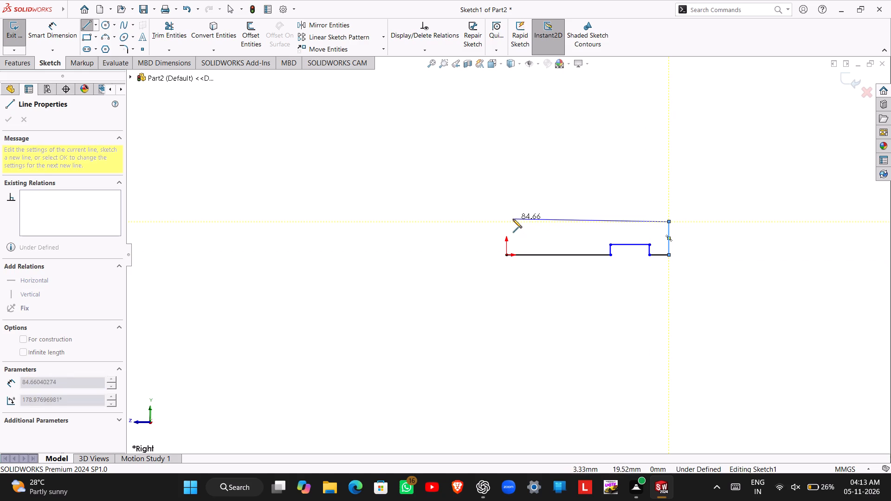
click(506, 220)
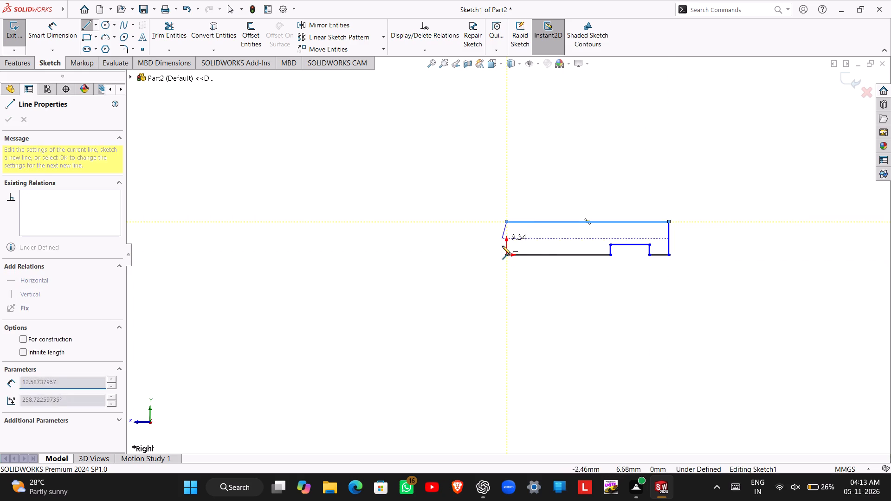
click(508, 254)
key(Escape)
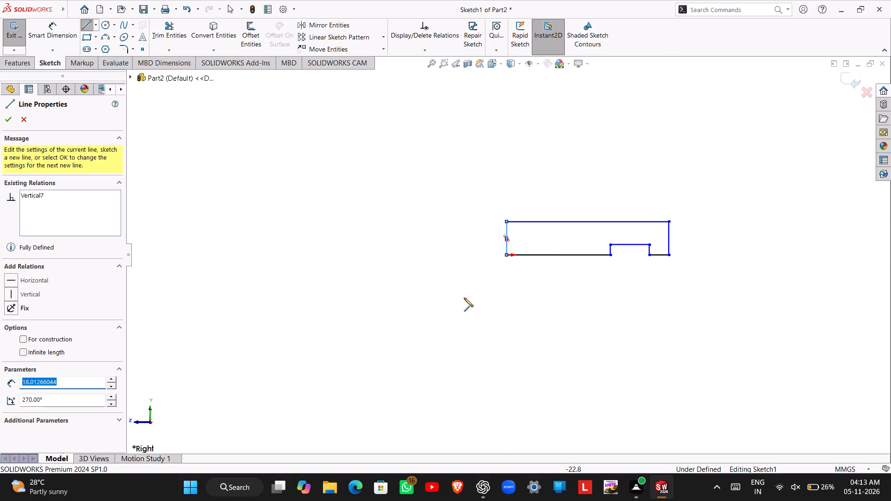
Dimension the profile's overall length from the origin to the far bottom corner as 80 mm.
right_drag(464, 302, 464, 215)
click(506, 253)
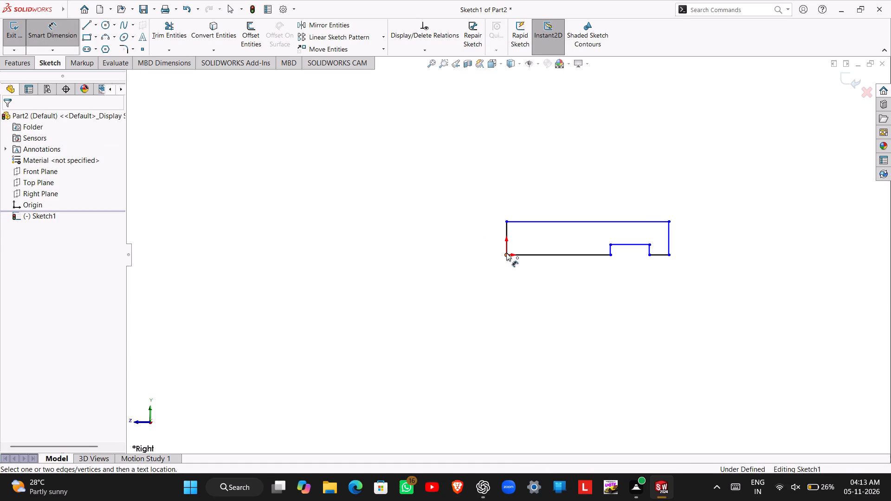
click(669, 254)
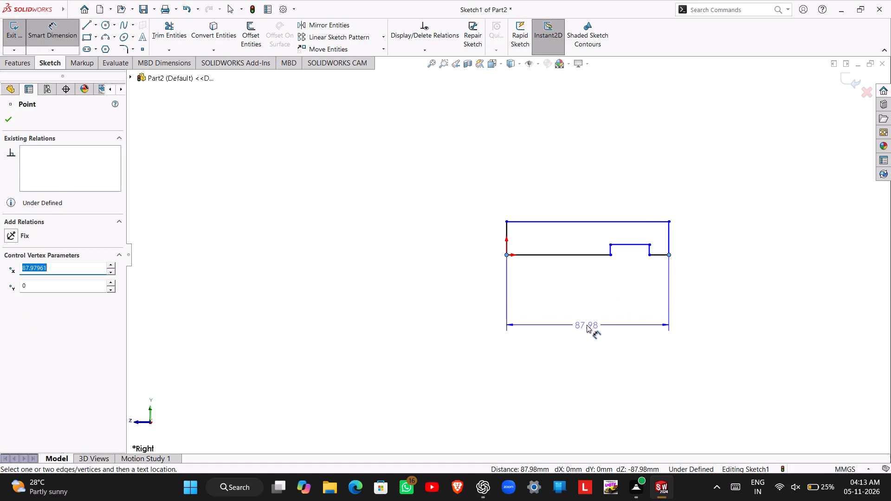
click(587, 325)
text(80)
key(Return)
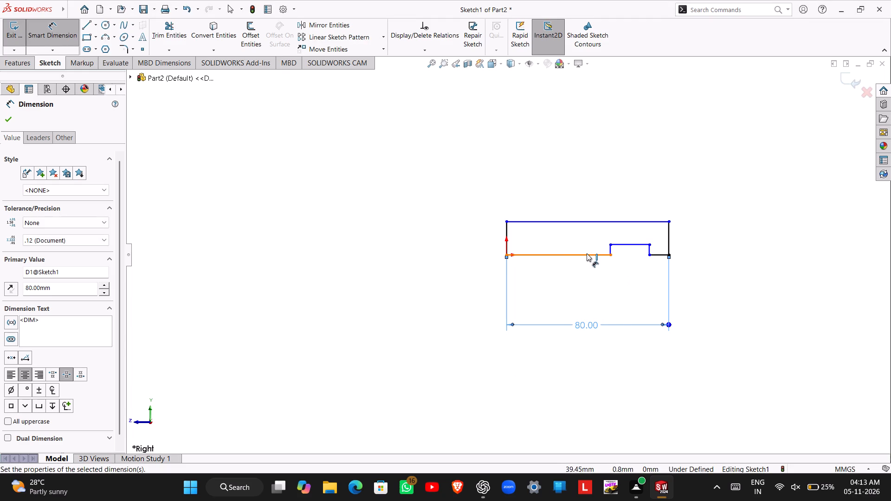
Dimension the notch 20 mm wide and 7 mm deep, with the short bottom segment beside it at 10 mm.
click(622, 244)
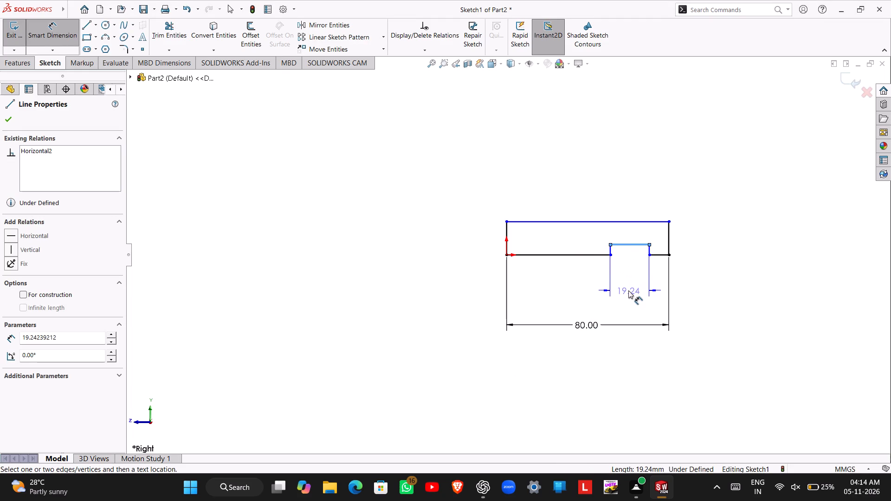
click(629, 290)
text(20)
key(Return)
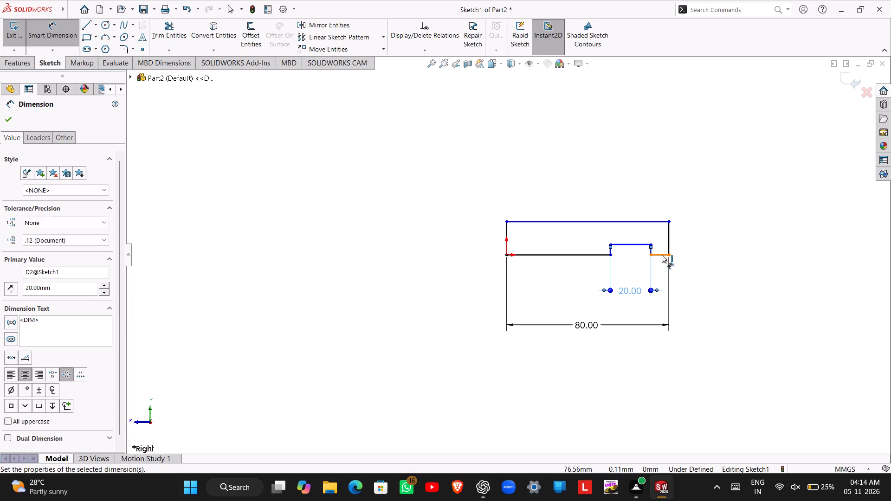
click(662, 255)
click(659, 315)
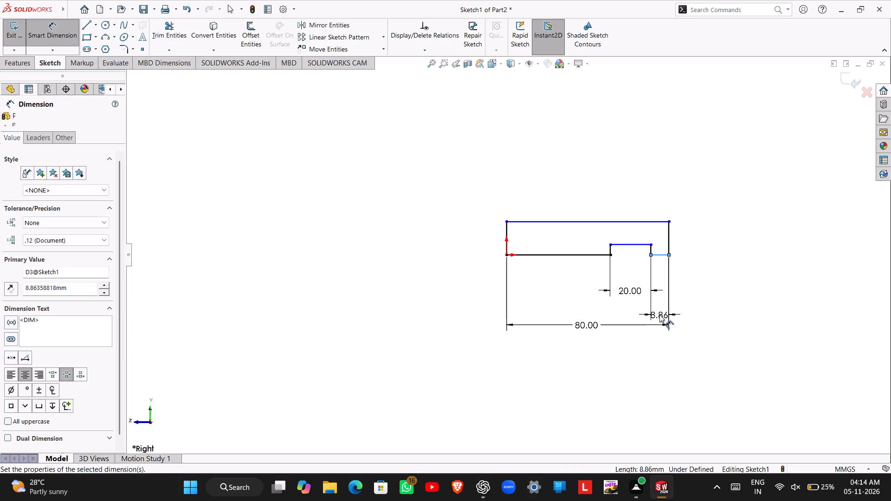
text(10)
key(Return)
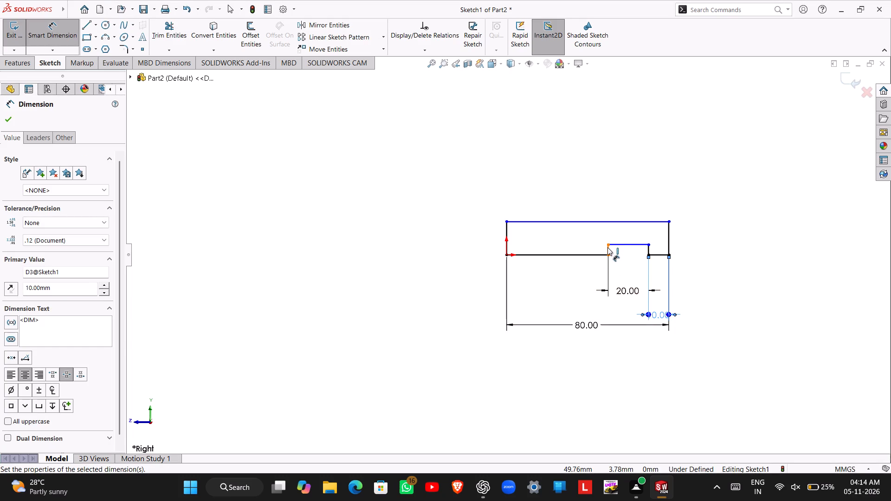
click(607, 247)
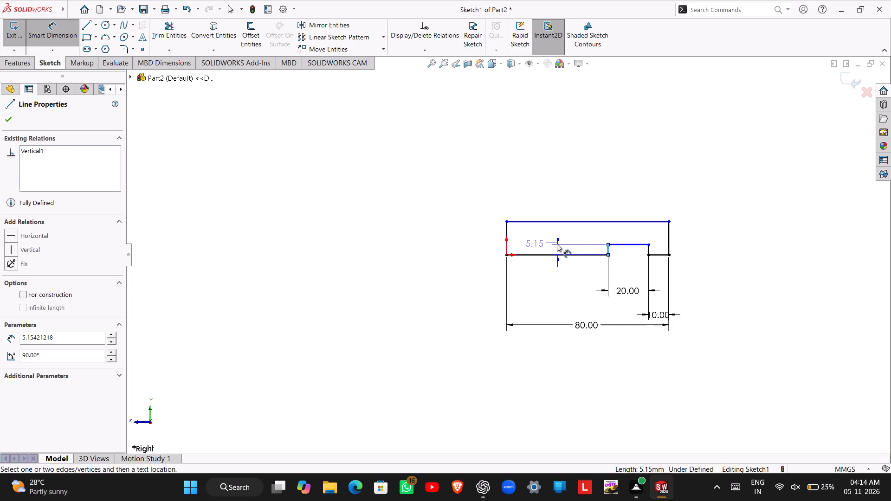
click(557, 244)
key(7)
key(Return)
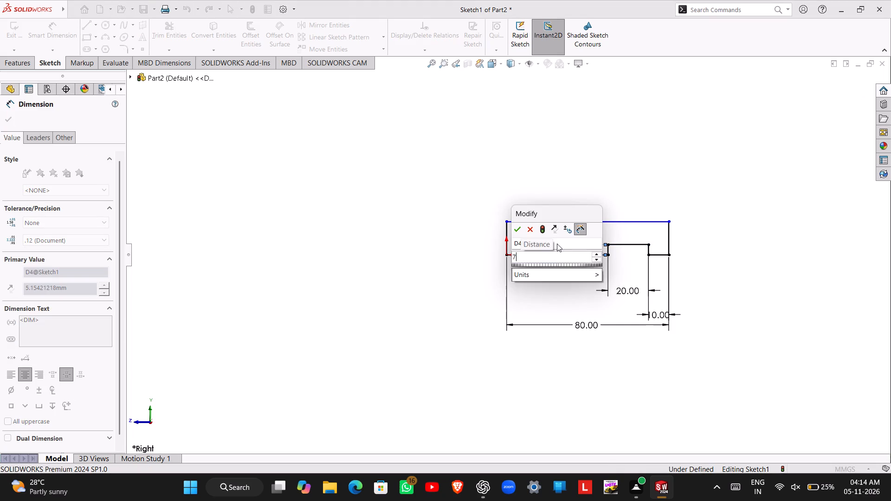
Dimension the profile's overall height as 25 mm and exit the sketch.
click(626, 220)
key(Escape)
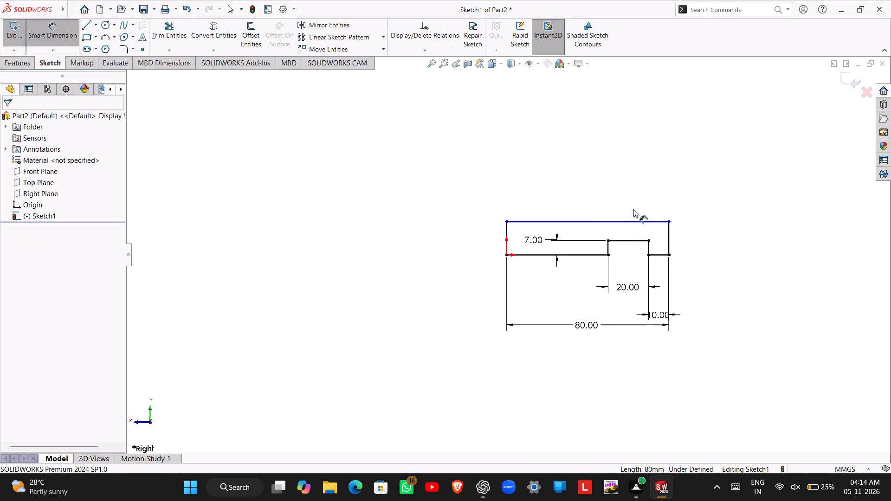
click(668, 230)
click(701, 232)
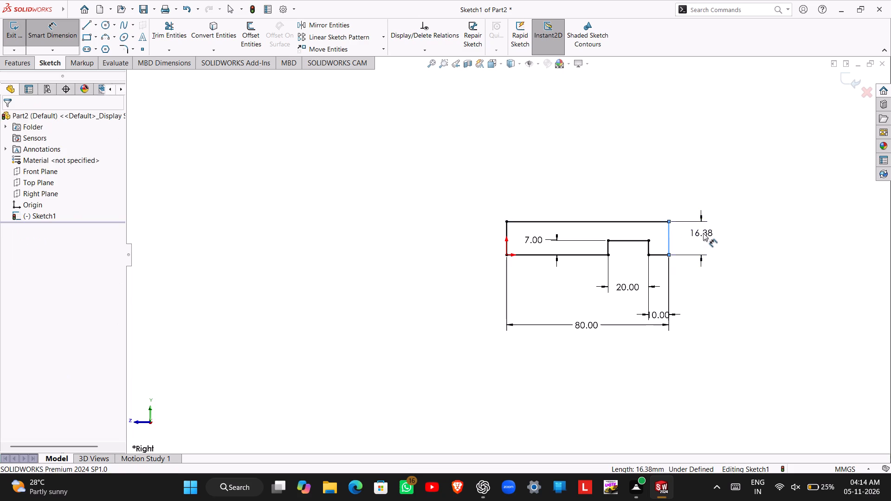
text(25)
key(Return)
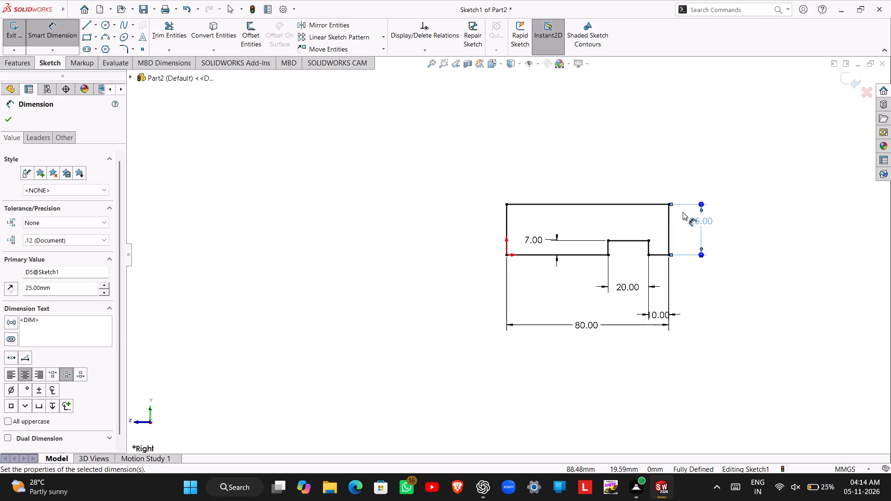
click(18, 27)
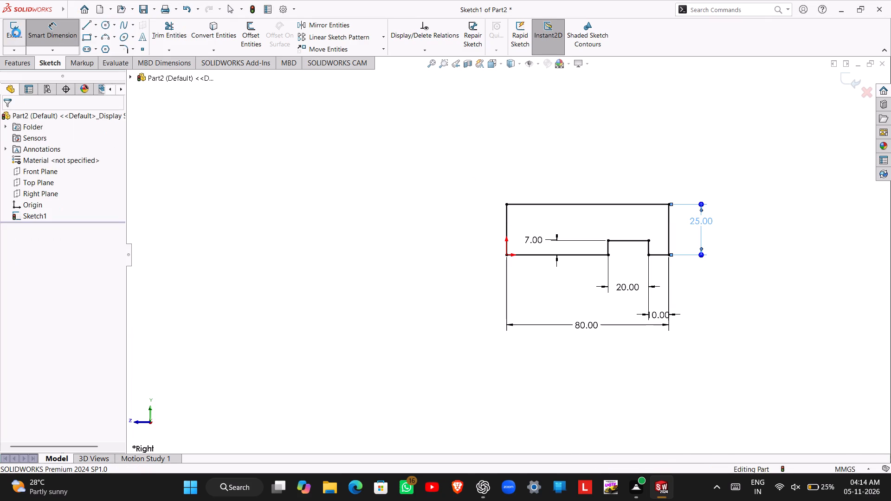
Extrude the notched profile 95 mm as a boss using the Mid Plane end condition.
click(9, 34)
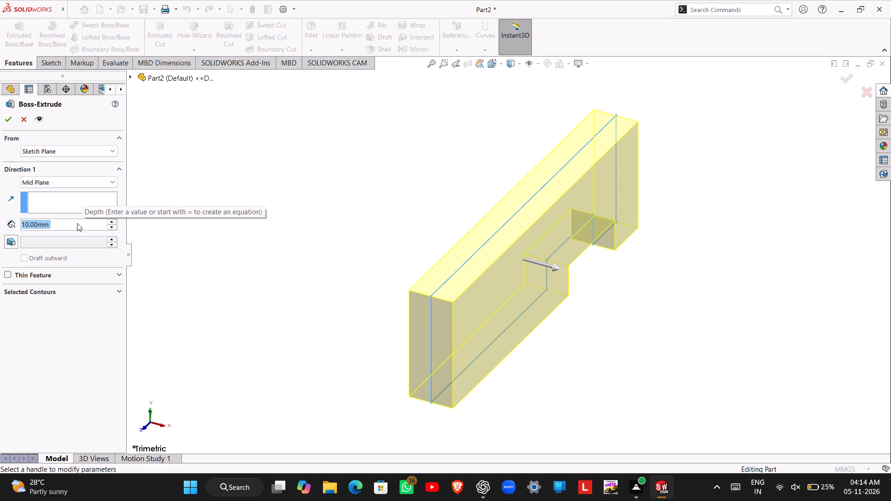
text(95)
key(Return)
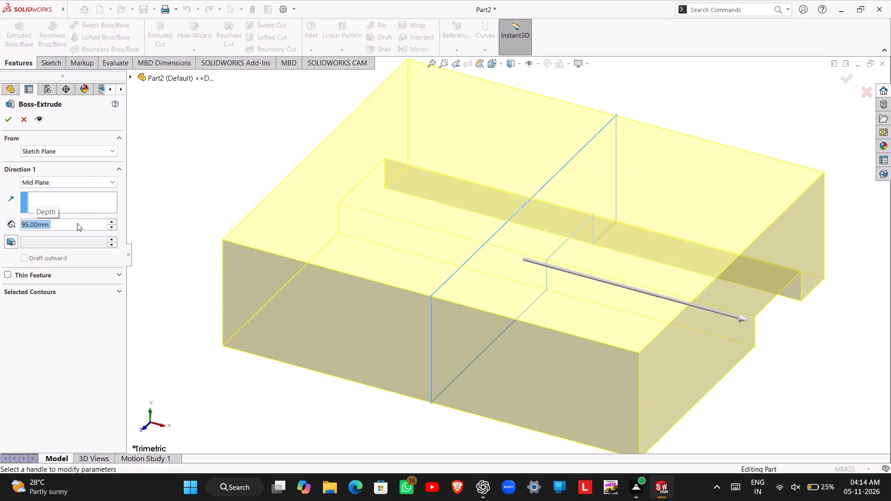
key(Return)
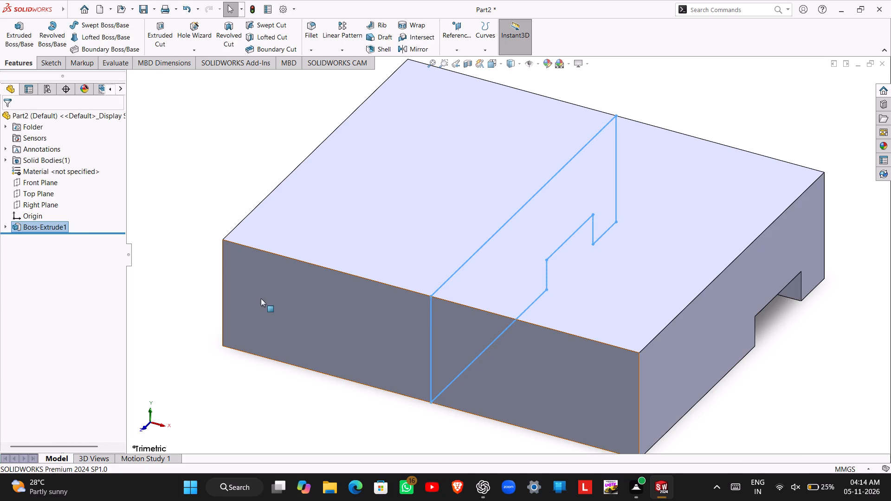
click(193, 287)
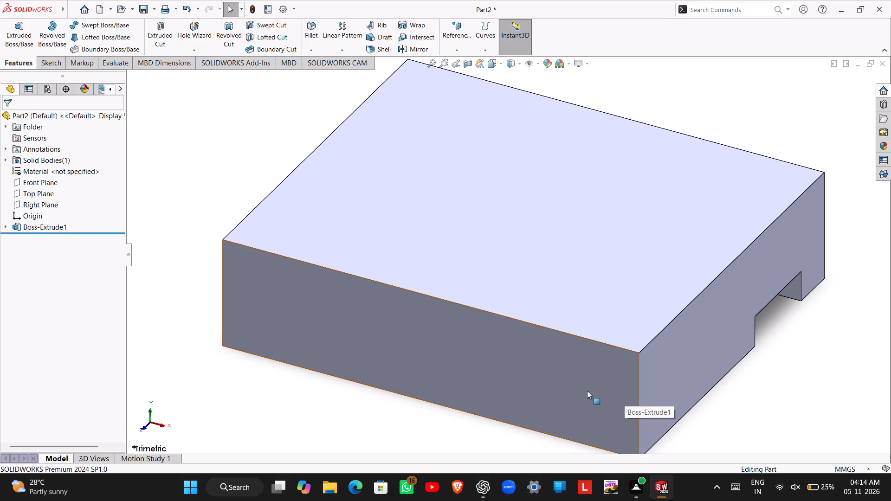
Sketch a closed five-line profile on the block's 95 × 25 mm face, rising from its upper-left corner, about 53 mm wide and 25 mm high, with a sloped upper-right corner.
click(539, 352)
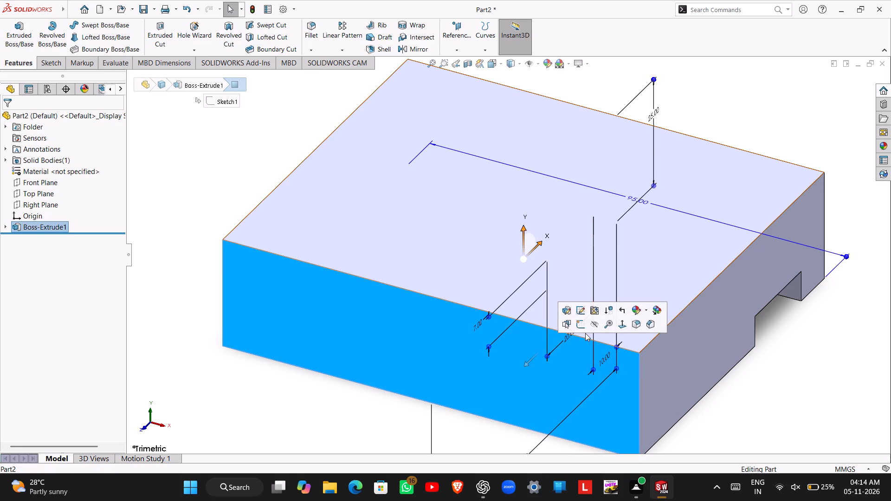
click(585, 325)
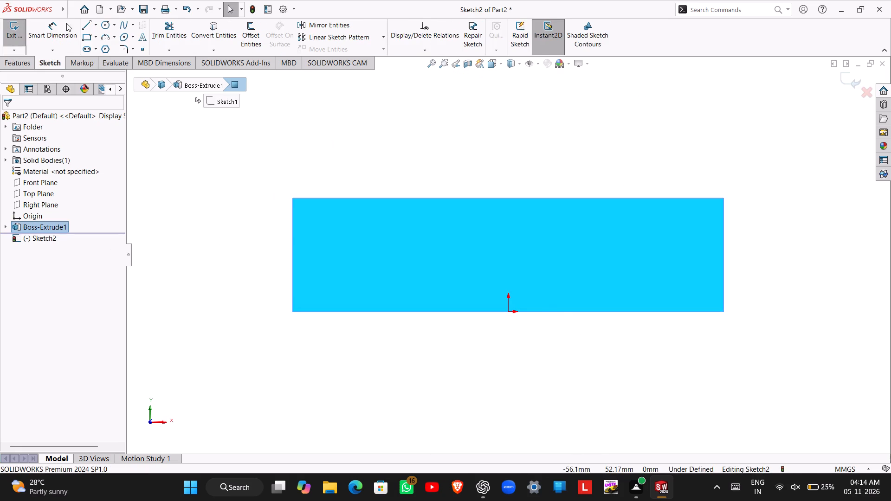
click(85, 26)
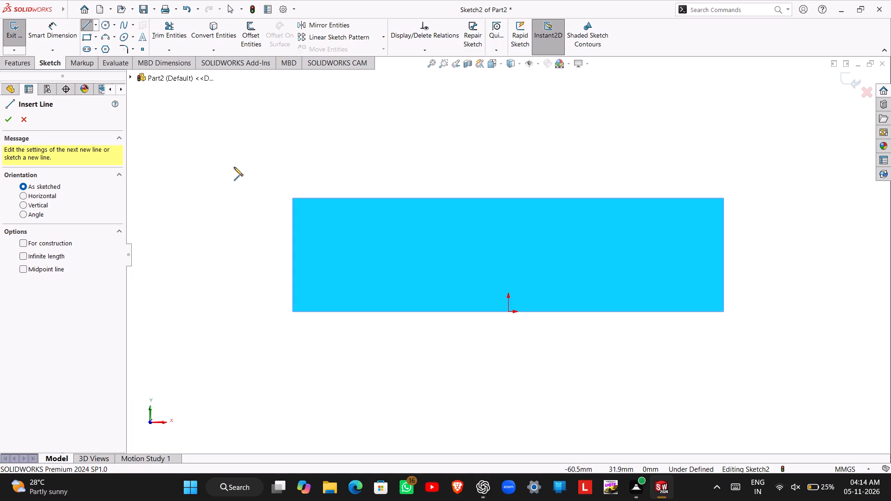
click(292, 199)
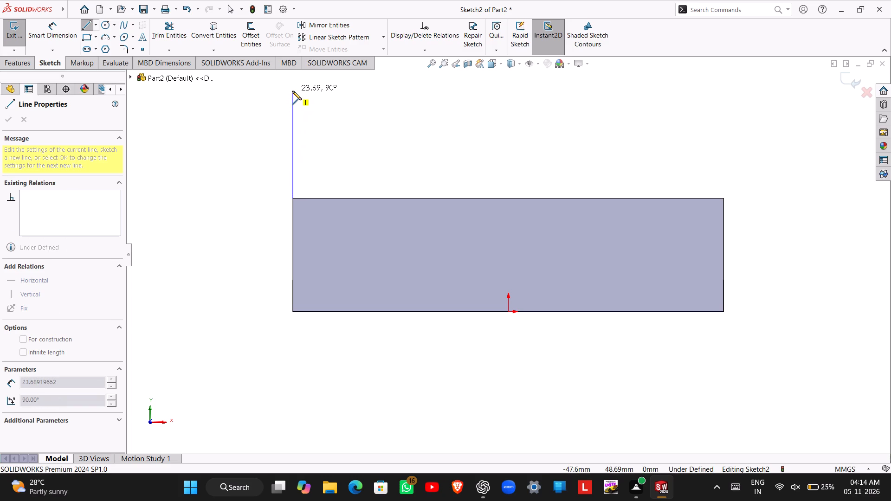
scroll(292, 91, up, 1)
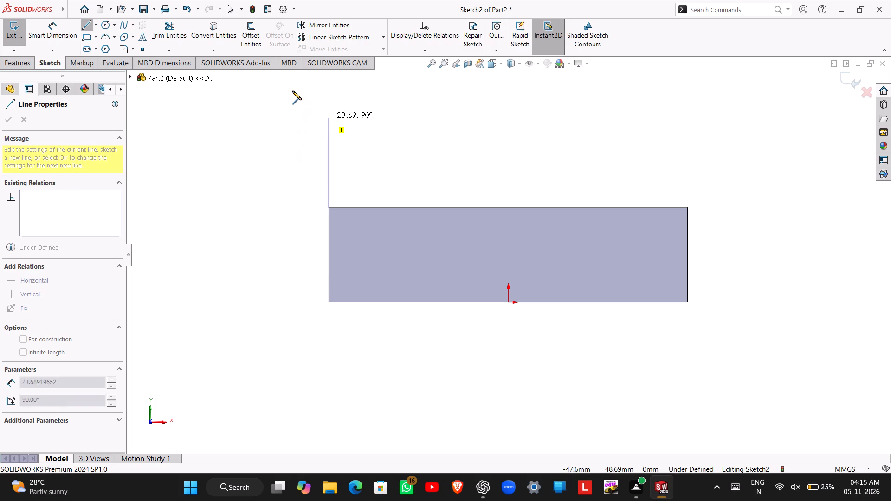
click(328, 115)
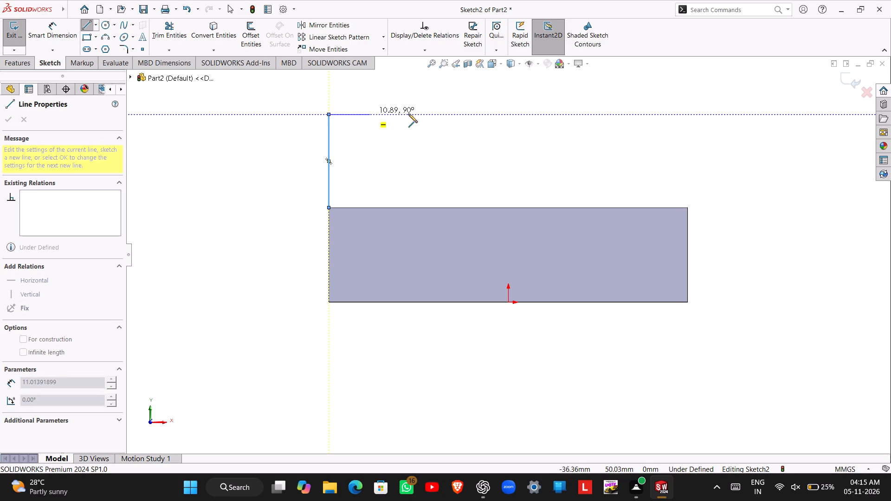
click(464, 114)
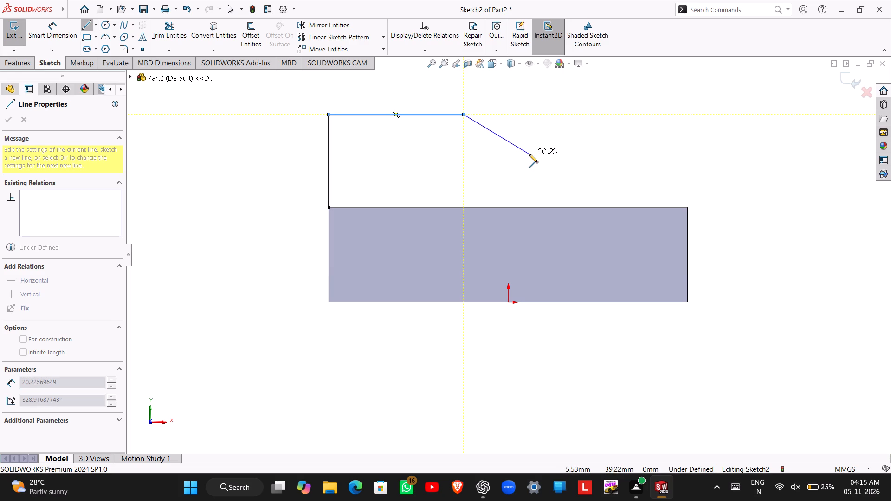
click(529, 154)
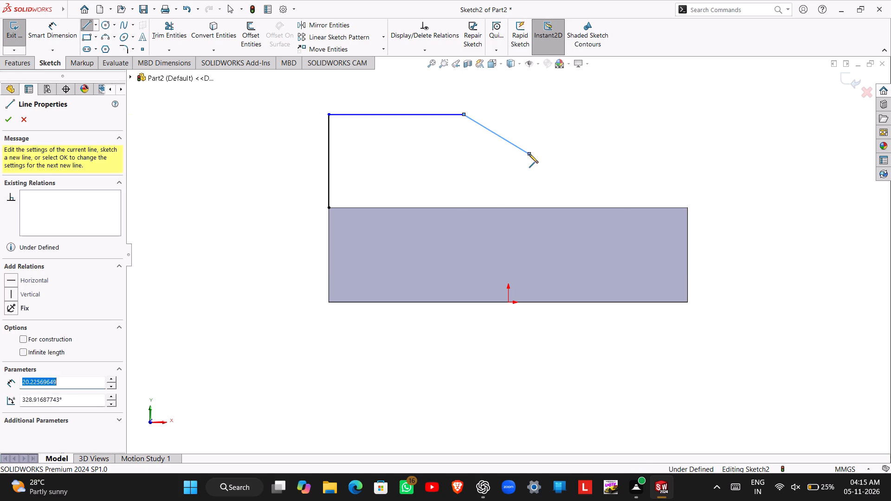
click(528, 206)
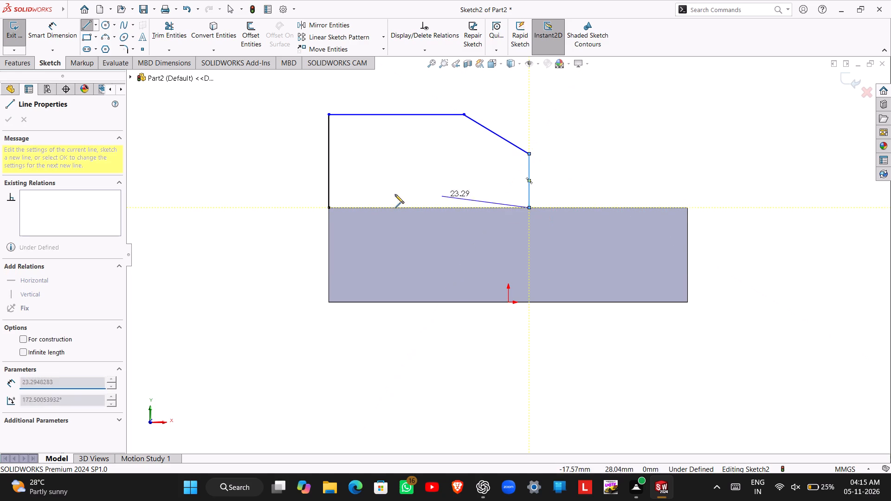
click(329, 206)
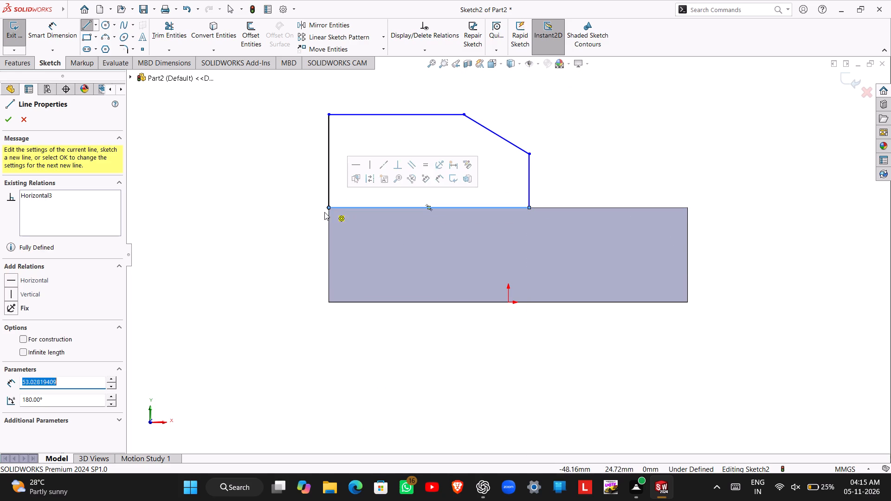
key(Escape)
Dimension the height from the block's bottom edge to the profile's top vertex as 85 mm.
right_drag(257, 237, 257, 168)
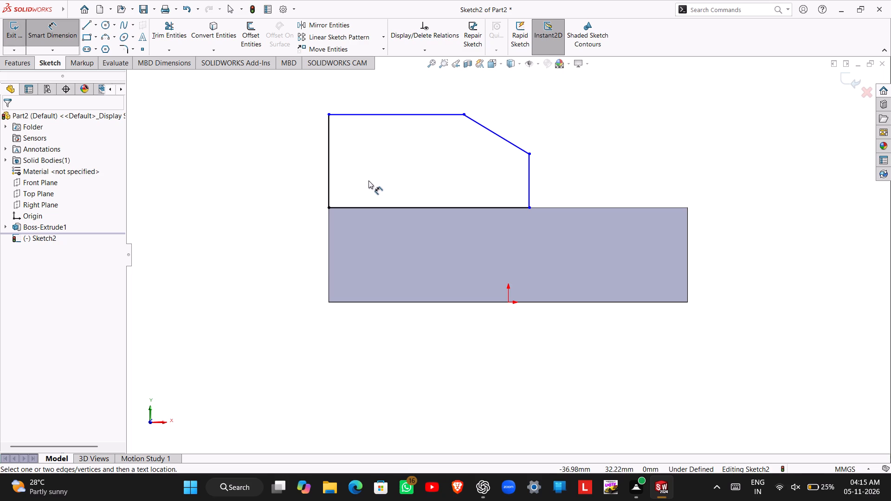
click(464, 114)
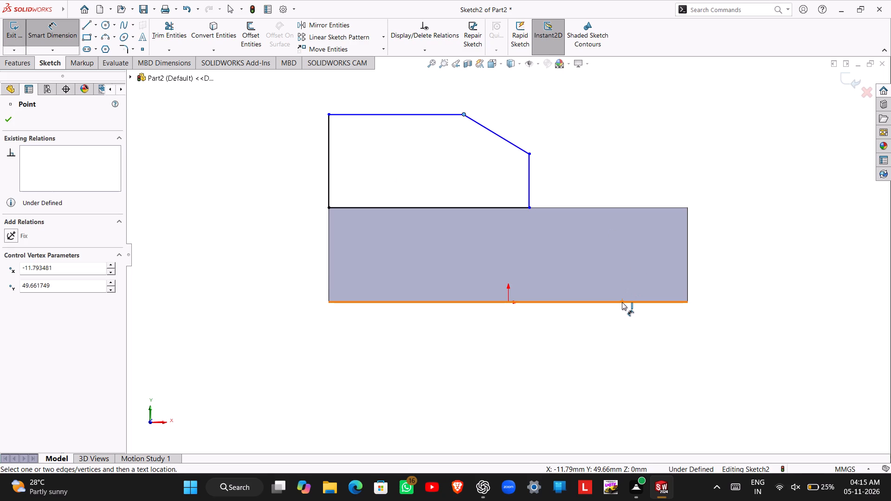
click(622, 302)
click(747, 200)
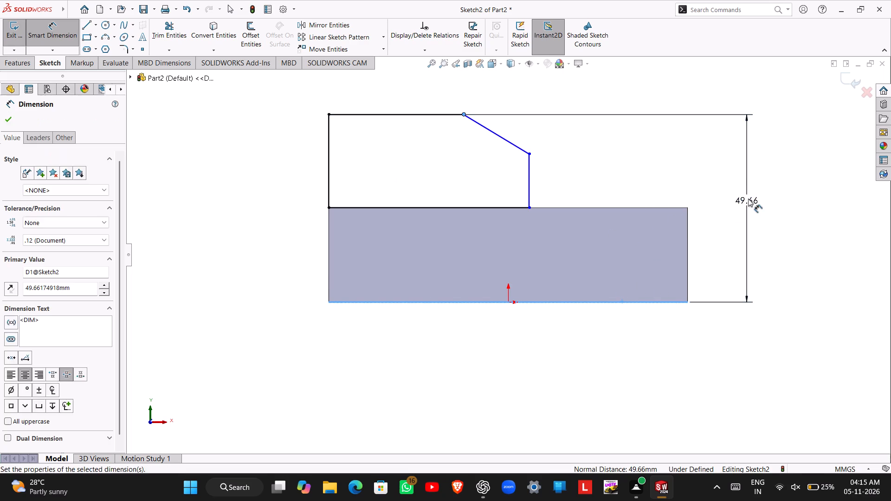
text(85)
key(Return)
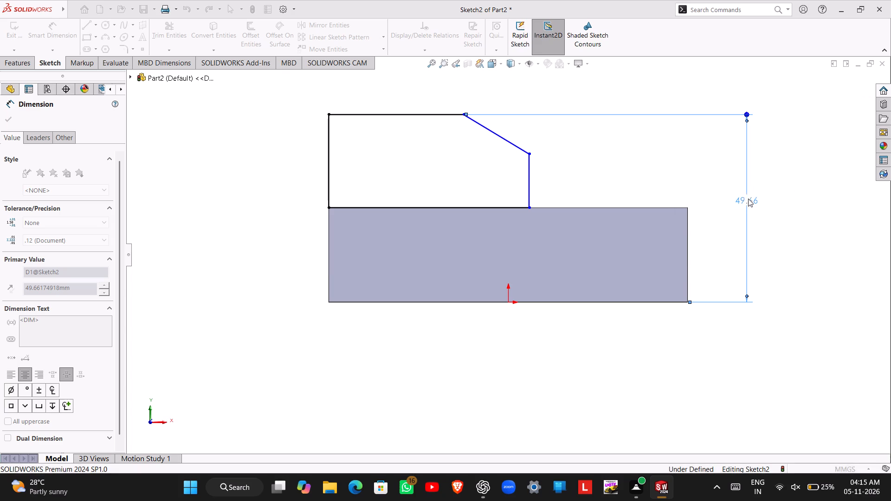
Dimension the profile's overall width as 71 mm, from its top-left corner to the lower end of the sloped line.
scroll(671, 220, up, 2)
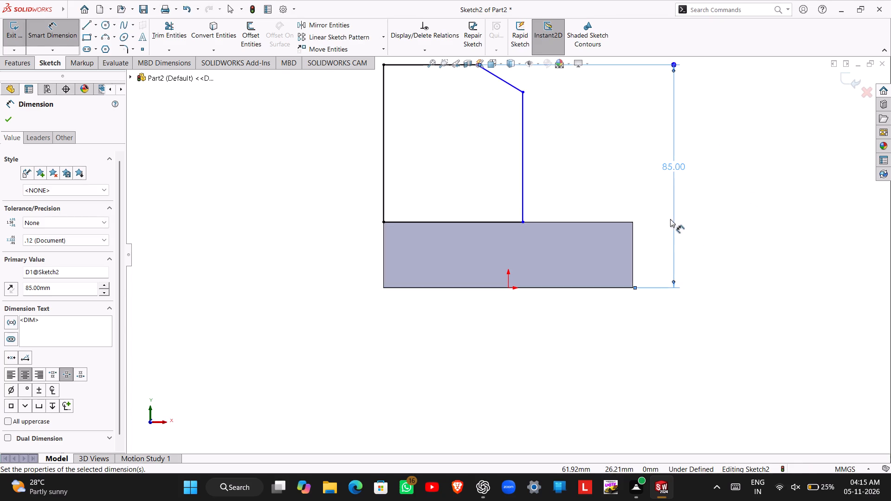
scroll(665, 231, up, 1)
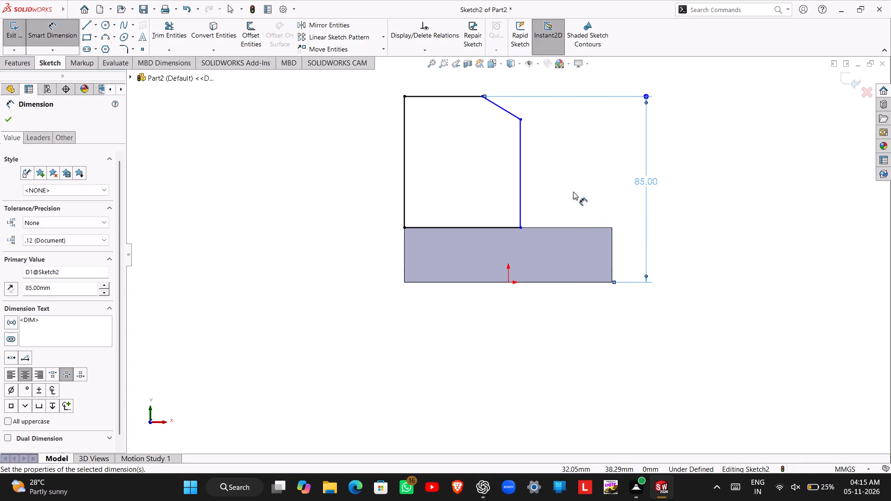
click(405, 95)
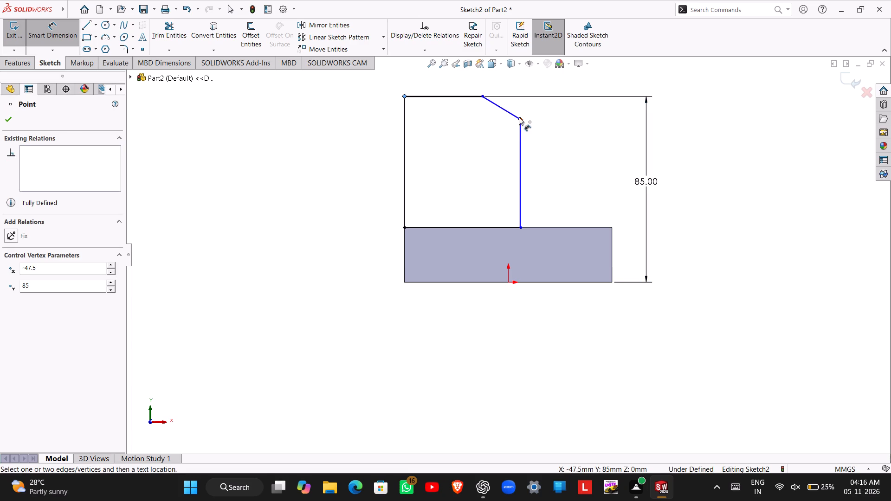
click(520, 118)
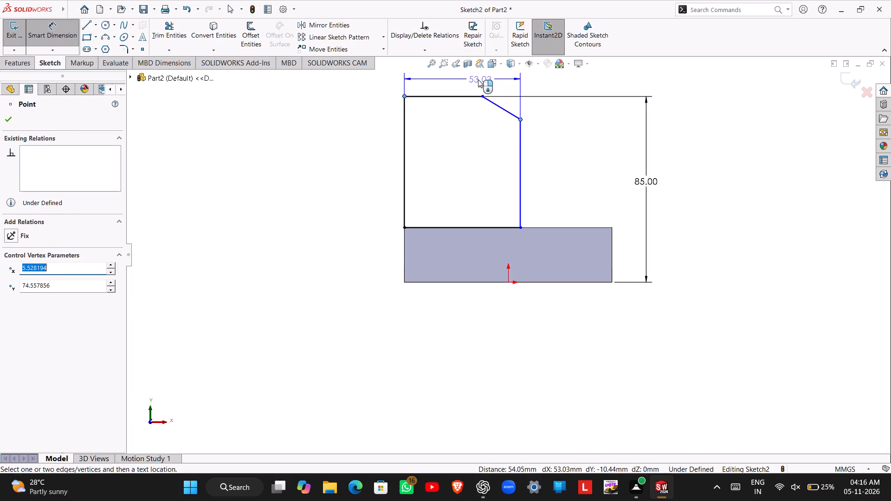
click(477, 79)
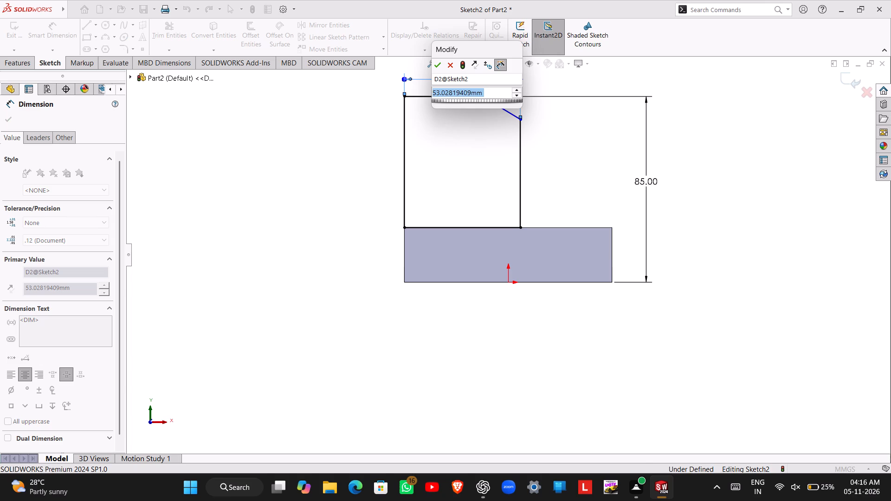
key(7)
key(5)
key(BackSpace)
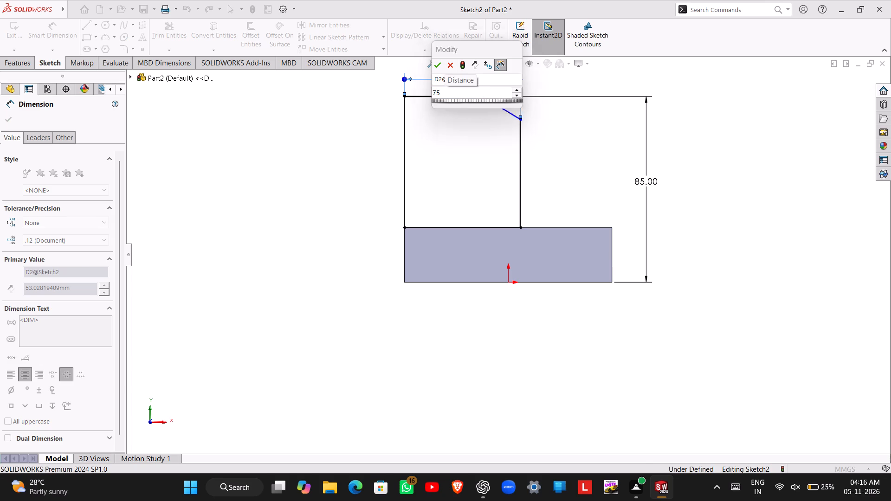
key(1)
key(Return)
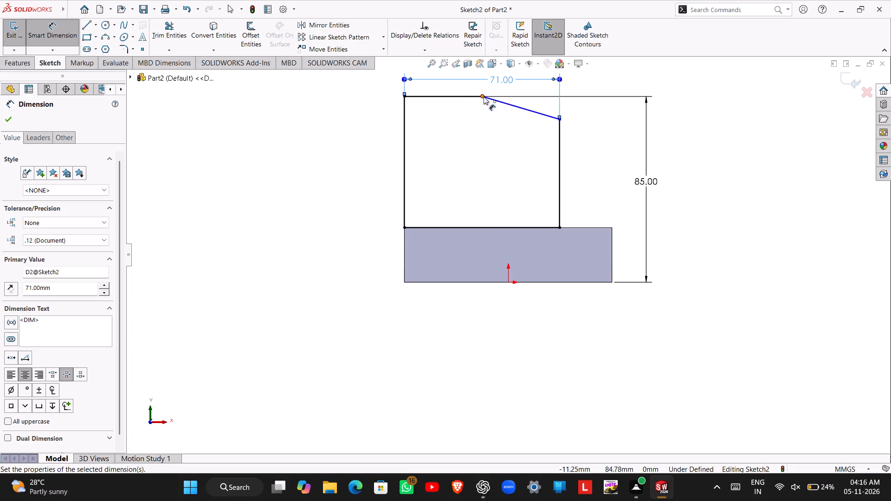
Dimension the vertical distance between the two ends of the sloped line as 25 mm.
click(481, 96)
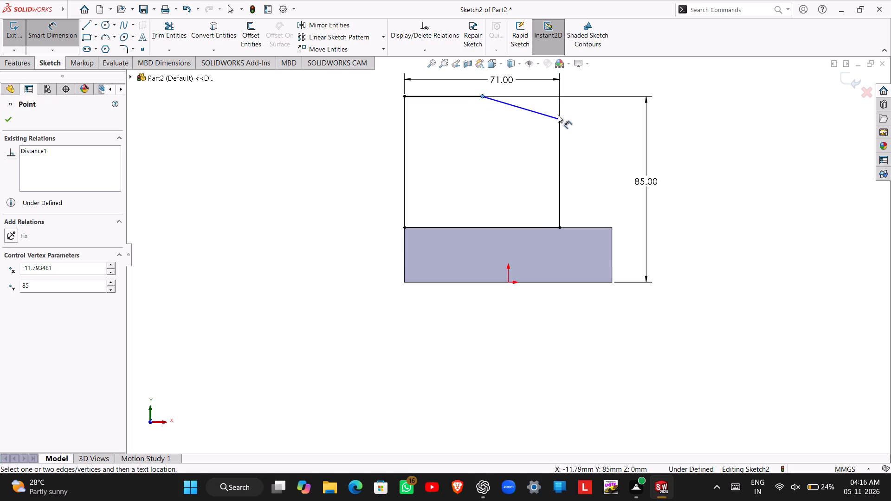
click(559, 118)
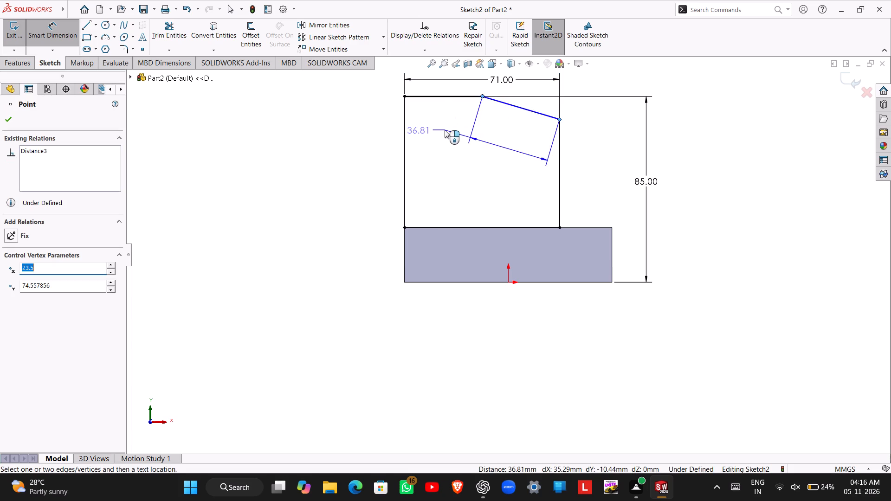
click(429, 109)
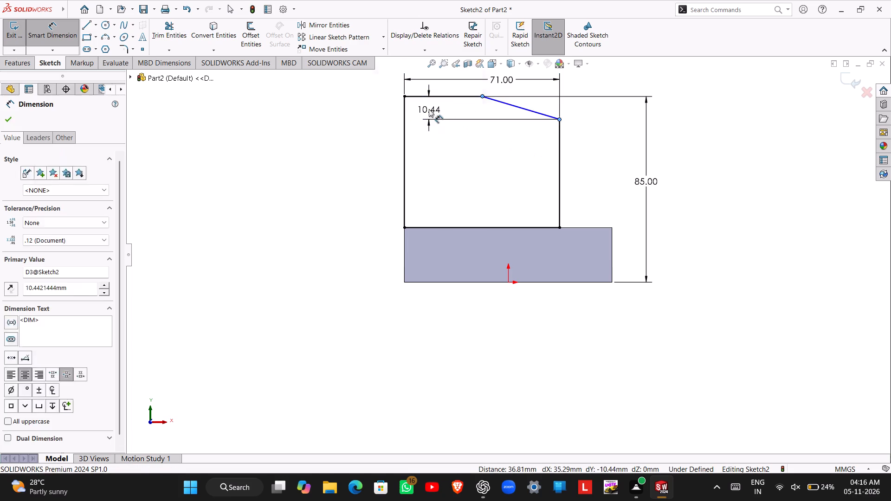
text(25)
key(Return)
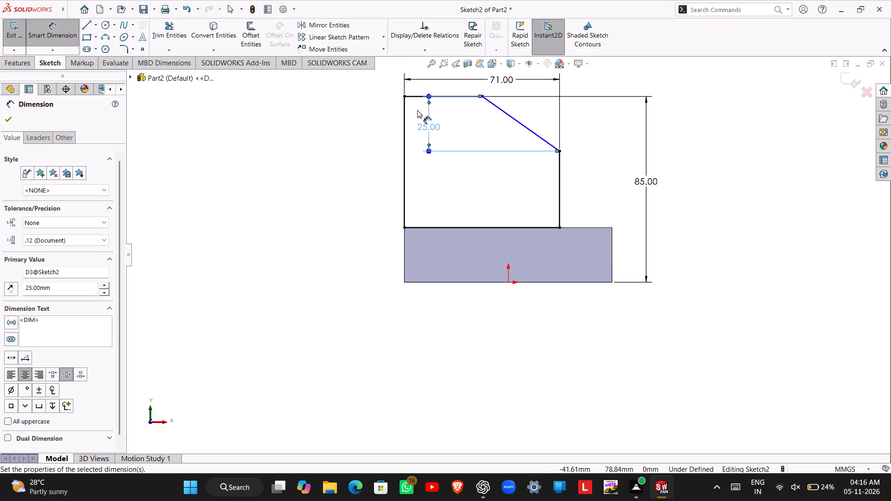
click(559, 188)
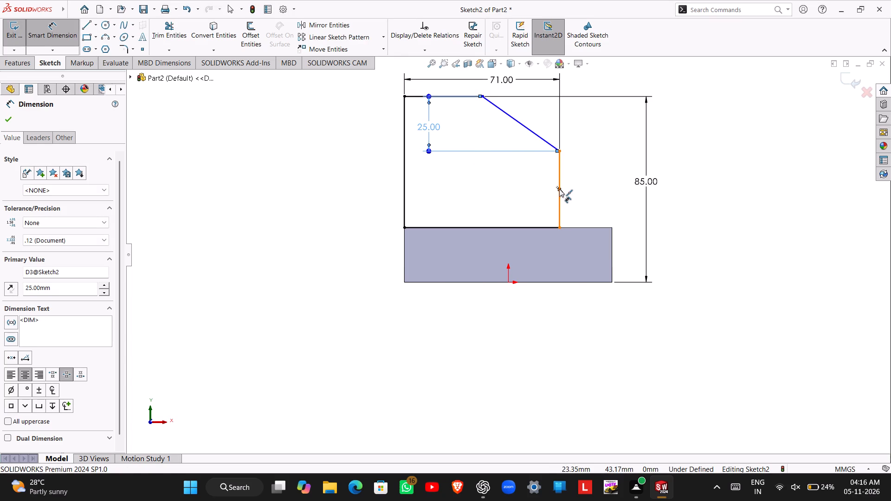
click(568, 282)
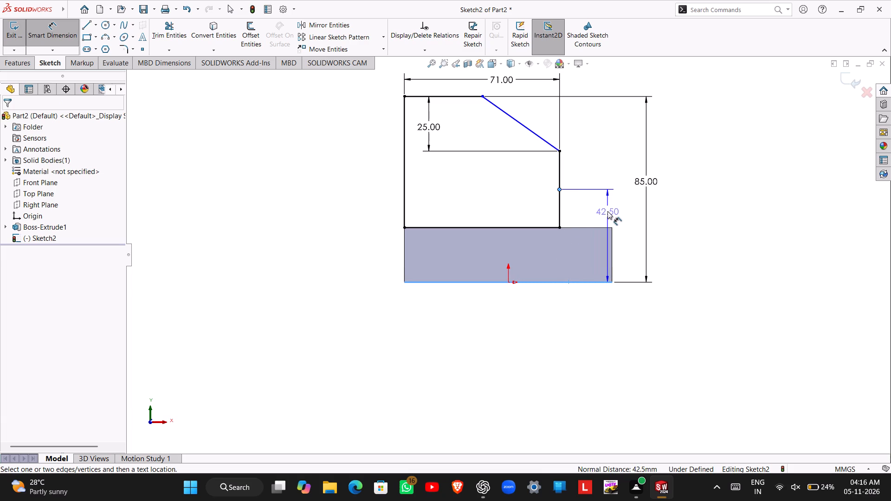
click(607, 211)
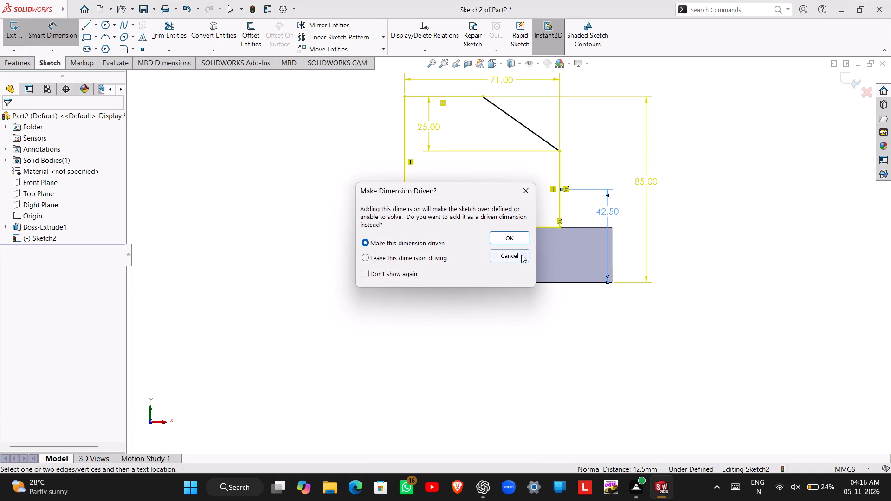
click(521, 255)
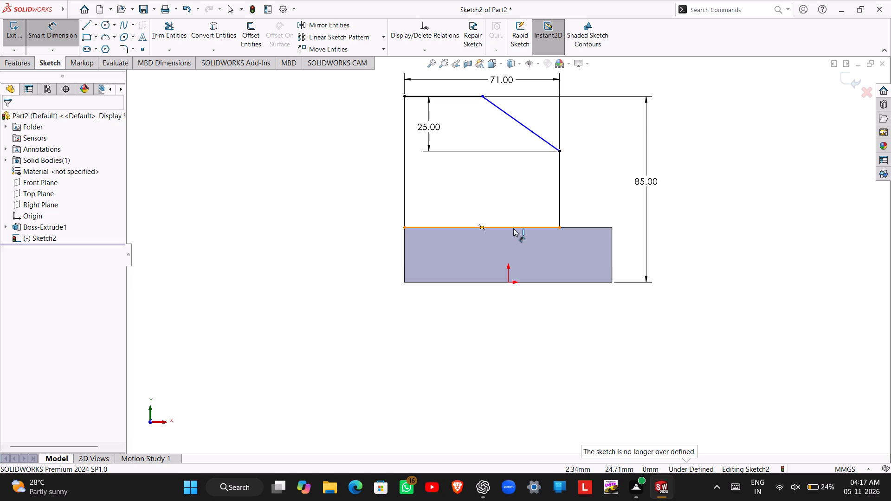
Dimension the angle between the sloped line and the profile's base line as 45° and leave the dimension tool.
click(506, 113)
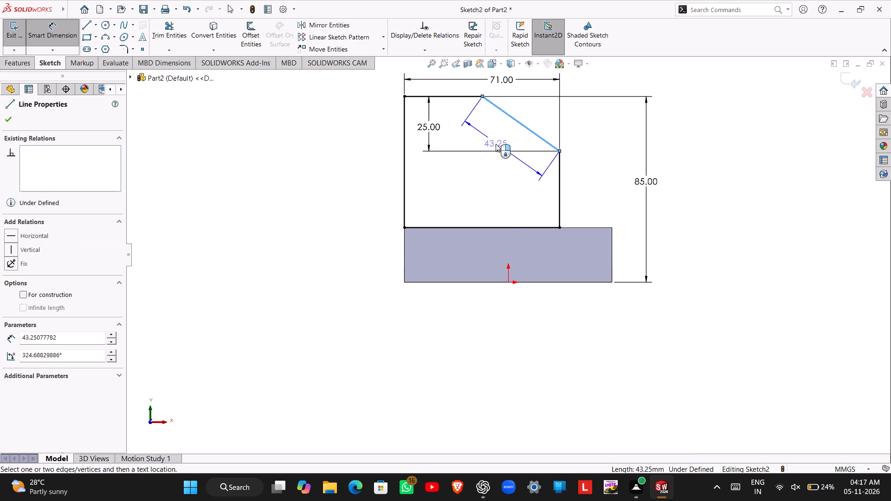
click(497, 226)
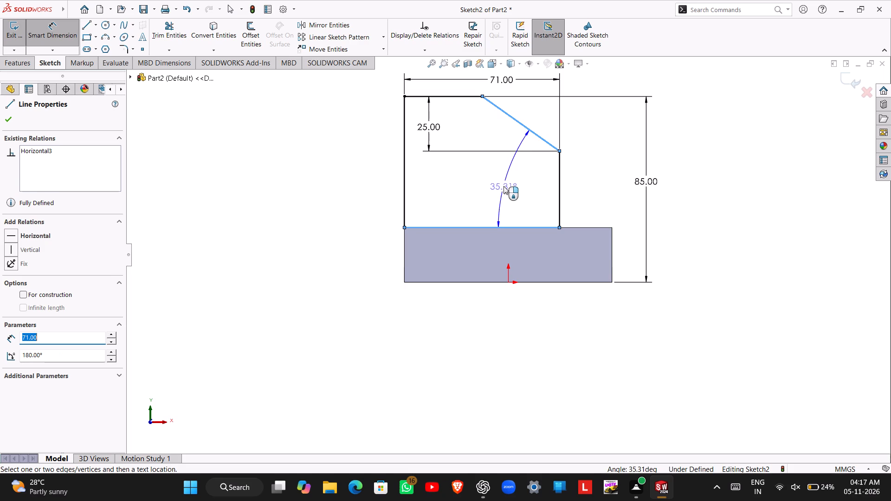
click(504, 186)
text(45)
key(Return)
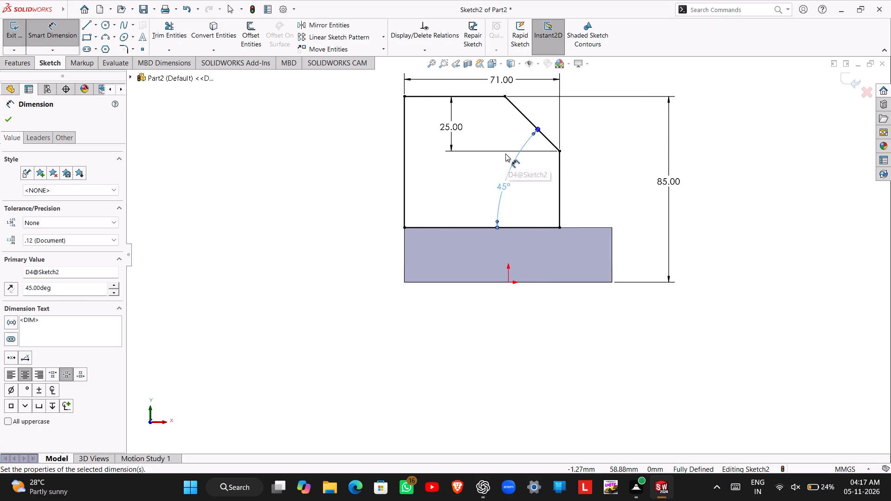
key(Escape)
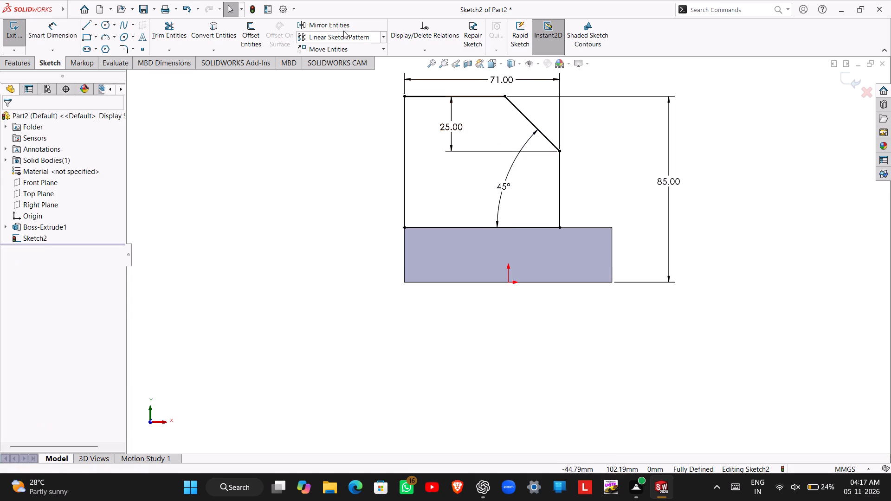
Draw a horizontal centerline about 53 mm long from the lower end of the sloped line into the profile.
click(95, 24)
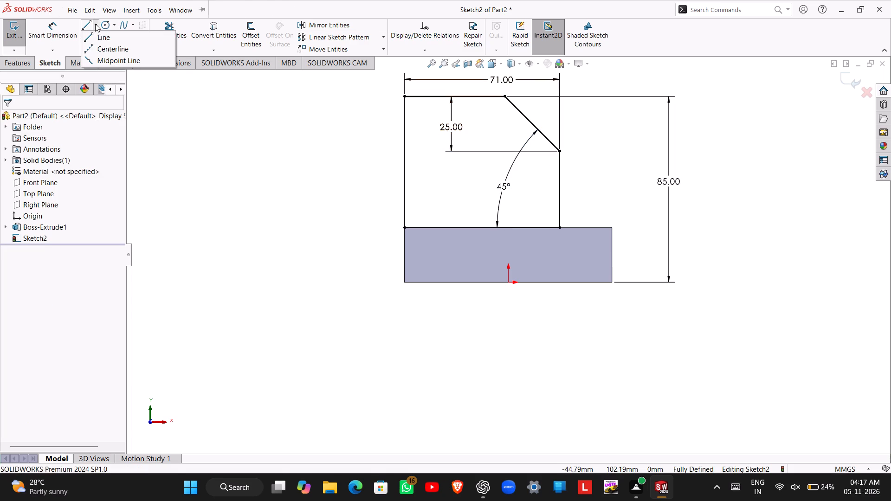
click(105, 48)
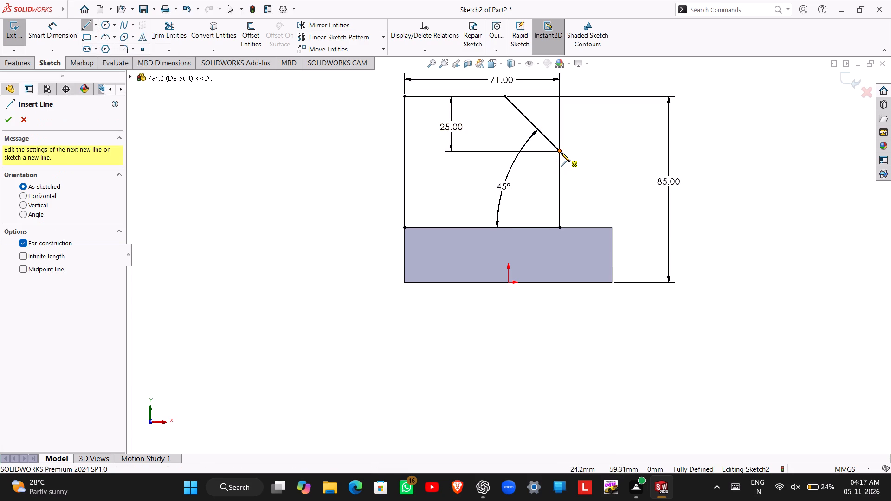
click(561, 151)
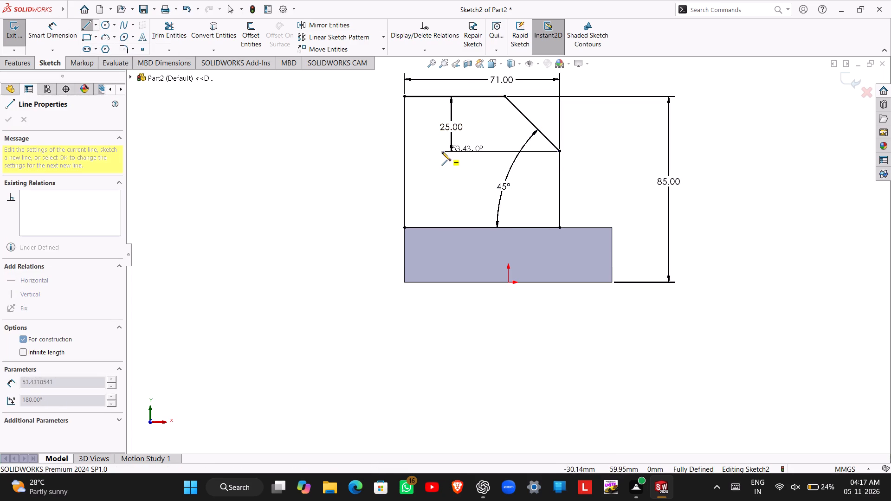
click(442, 152)
key(Escape)
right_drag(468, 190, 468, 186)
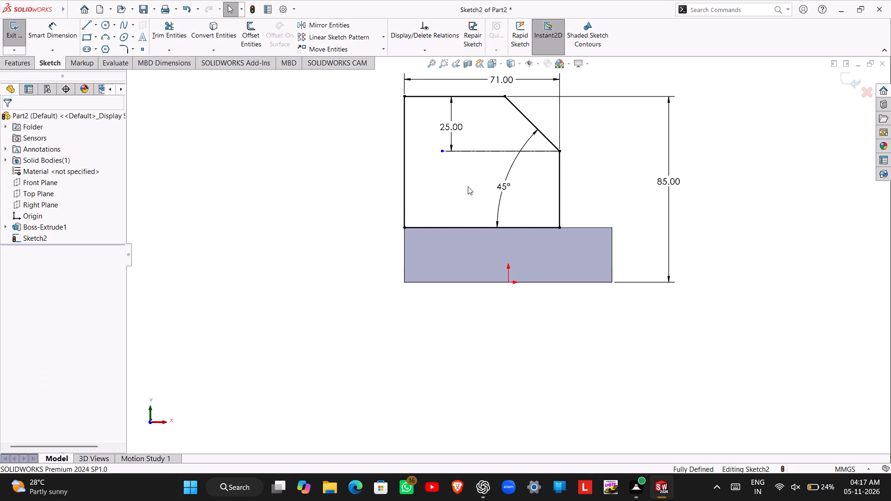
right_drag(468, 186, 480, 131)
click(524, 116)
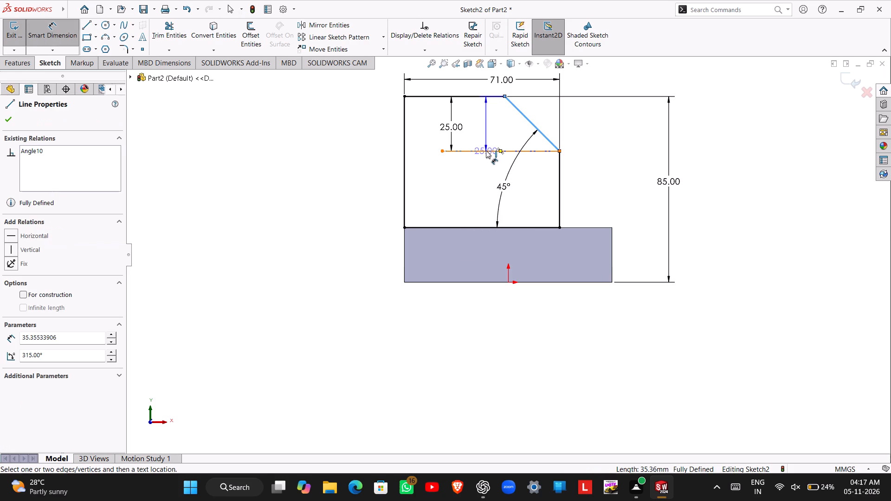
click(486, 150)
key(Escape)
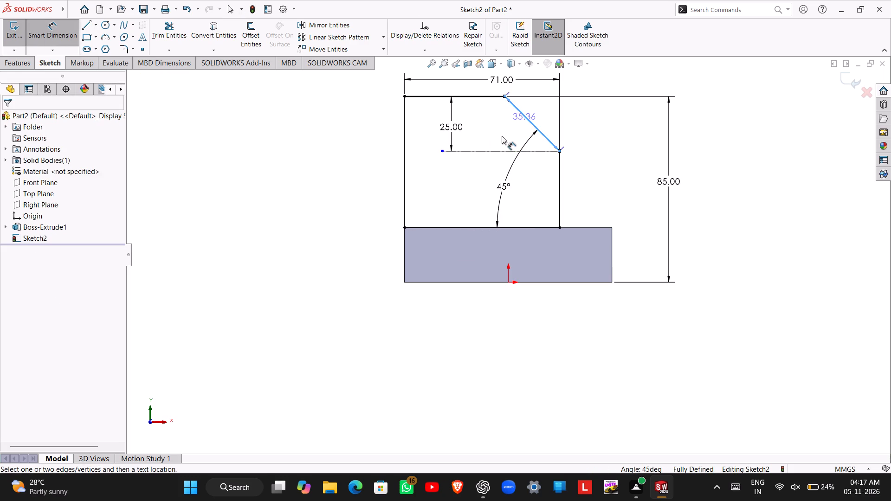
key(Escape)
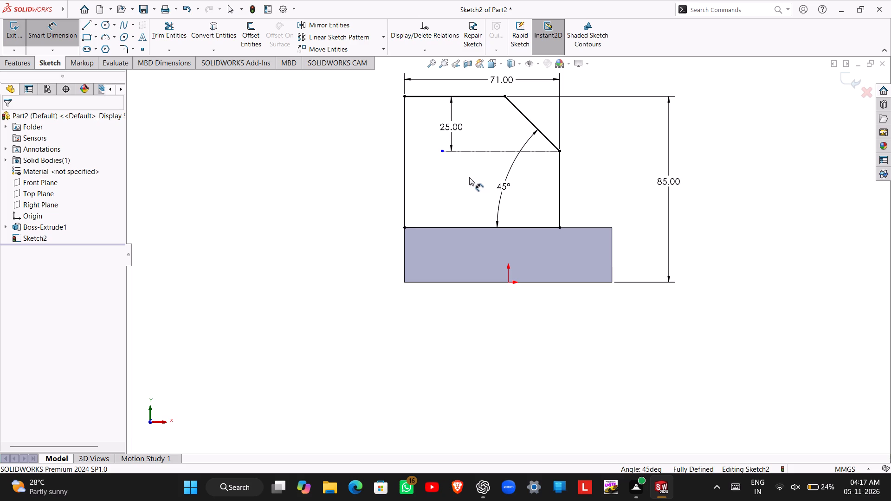
Exit the sketch and extrude the profile as a blind boss 40 mm deep, reversed over the base block and merged with it.
click(18, 26)
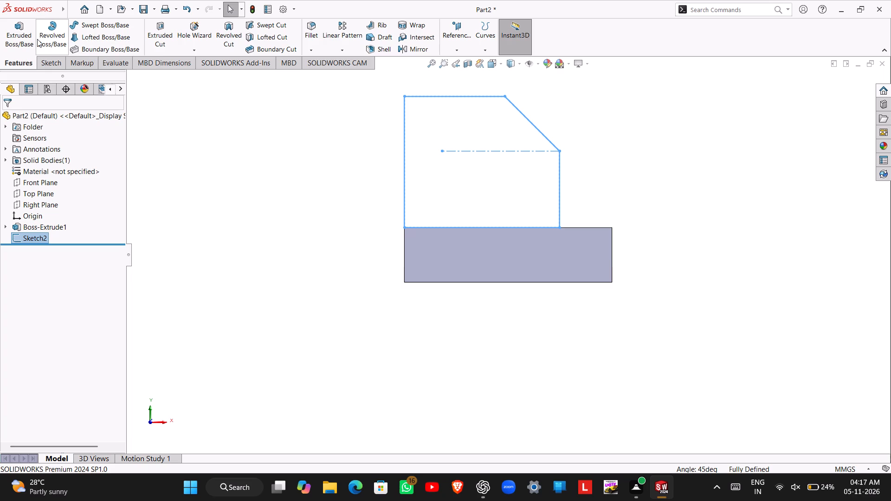
click(22, 38)
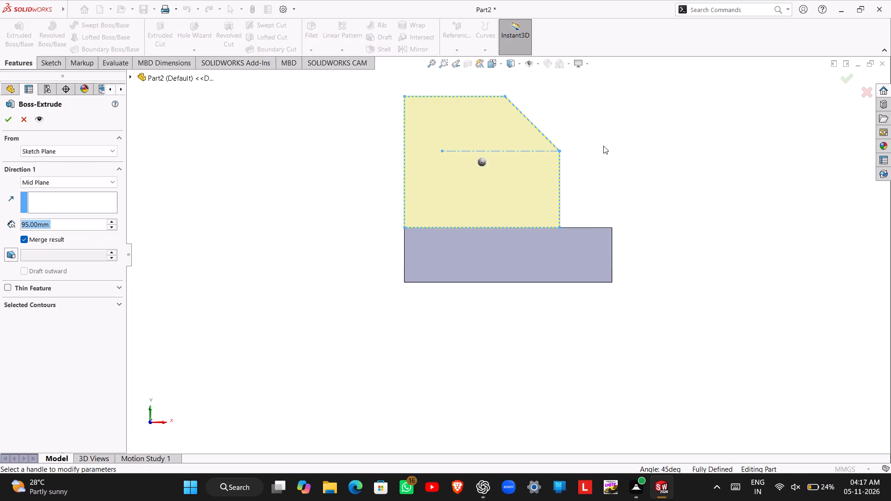
middle_drag(603, 146, 513, 173)
scroll(513, 173, up, 1)
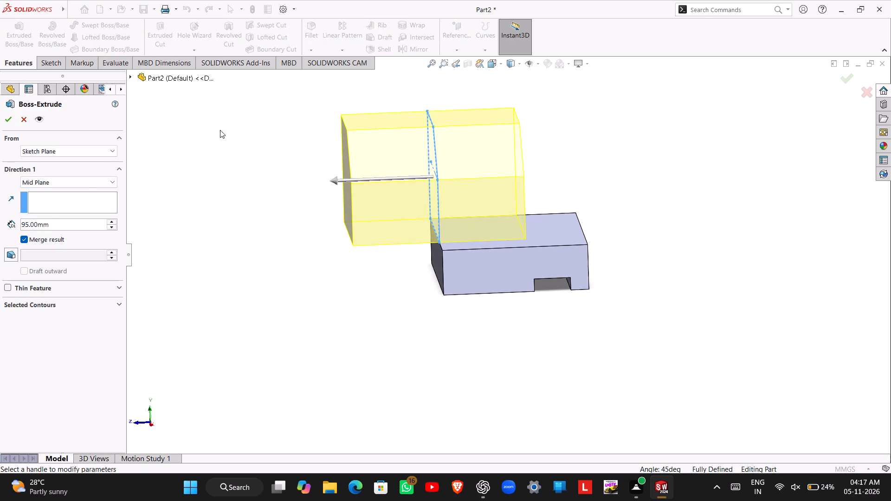
click(84, 180)
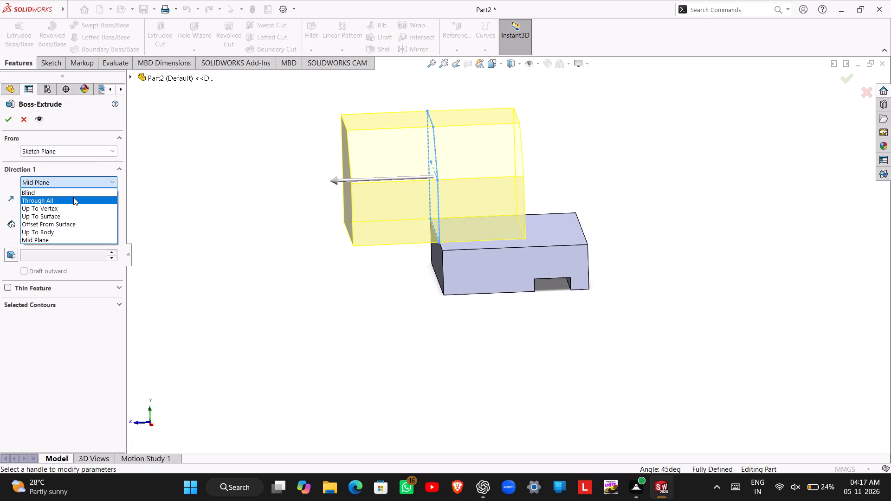
click(73, 193)
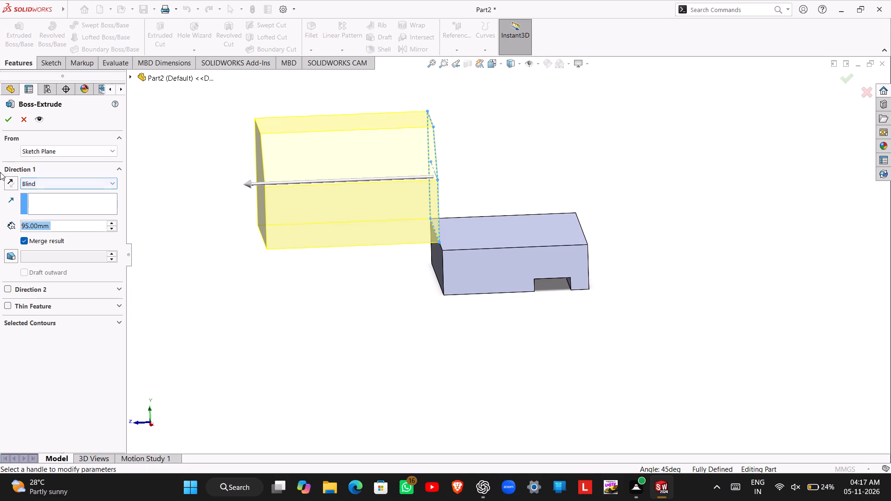
click(6, 182)
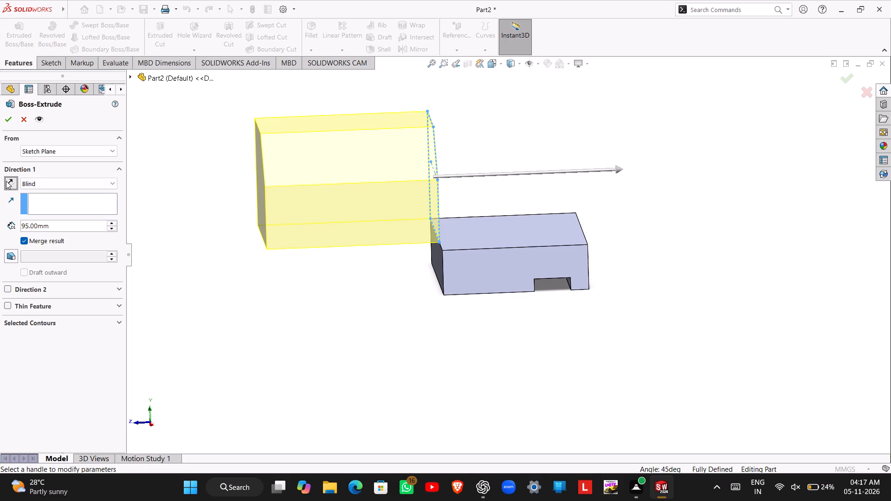
middle_drag(506, 240, 460, 240)
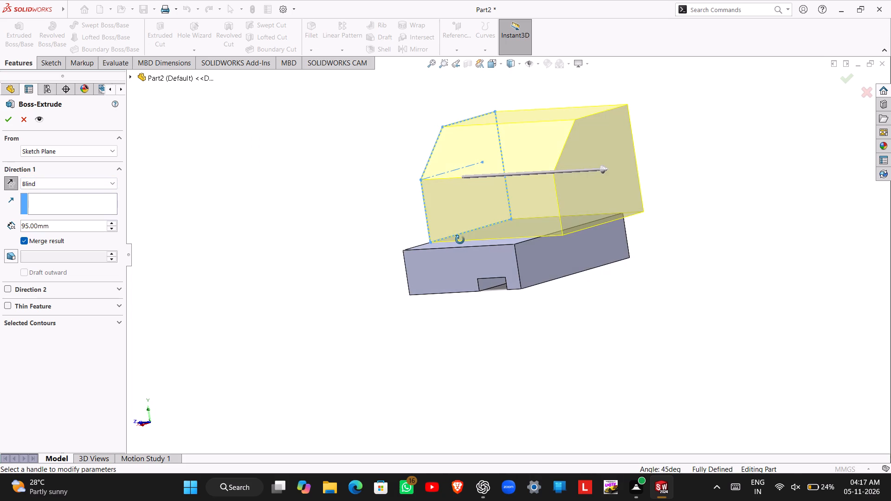
middle_drag(460, 240, 468, 243)
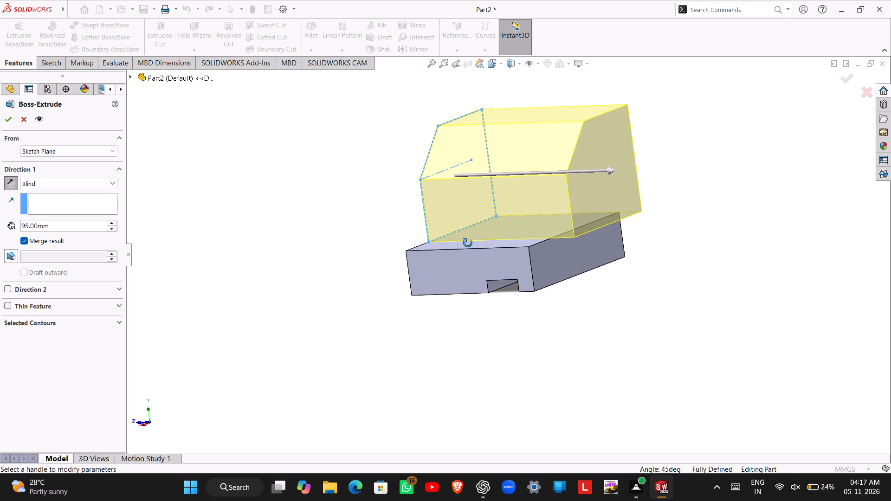
middle_drag(468, 243, 470, 243)
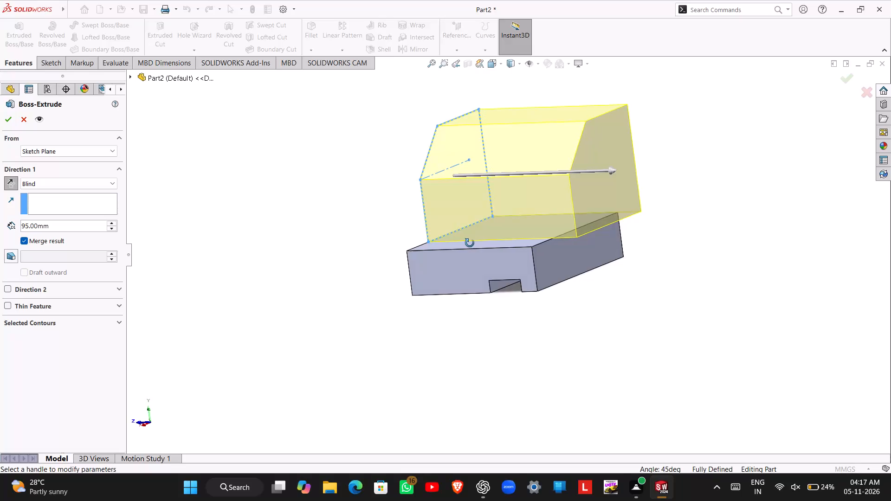
middle_drag(470, 243, 472, 243)
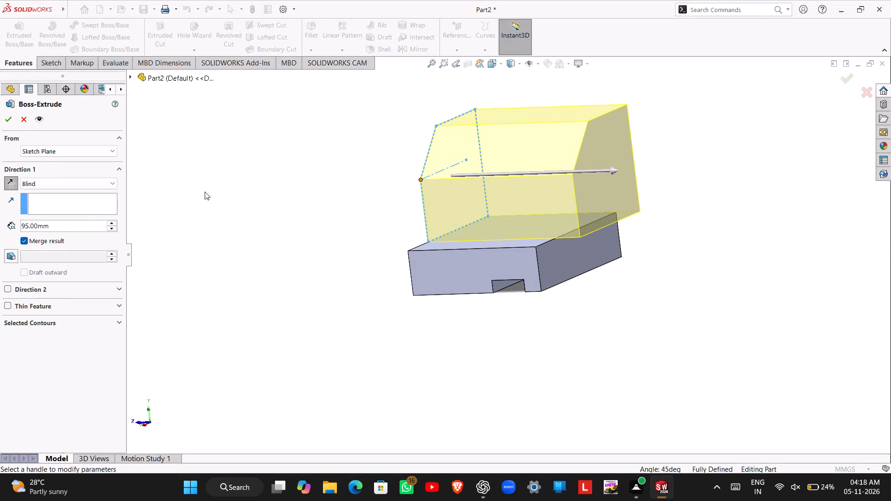
double_click(63, 221)
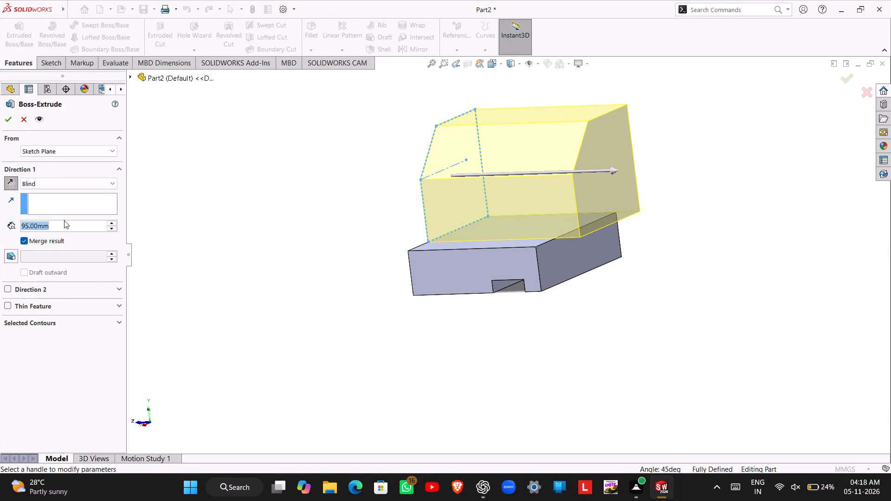
text(40)
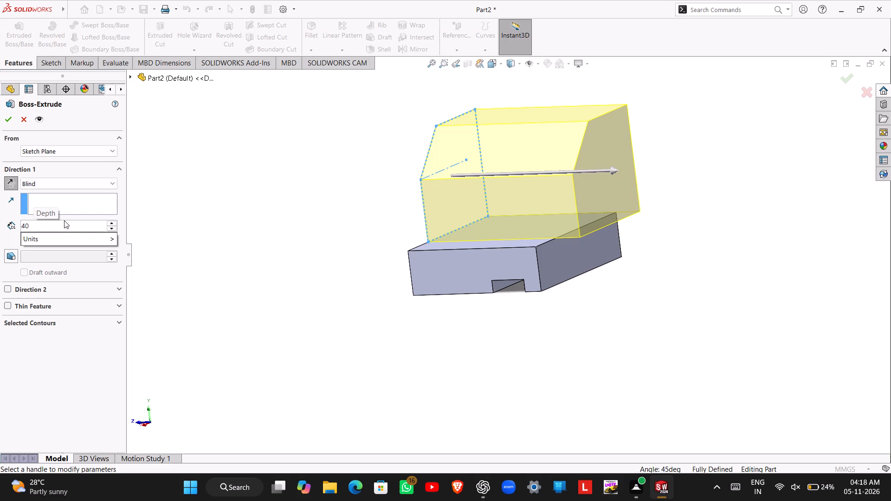
key(Return)
key(Return)
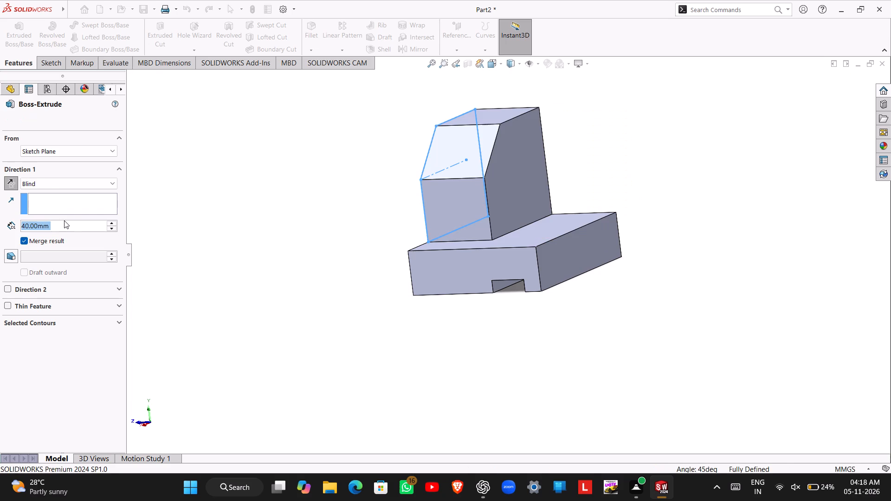
click(226, 209)
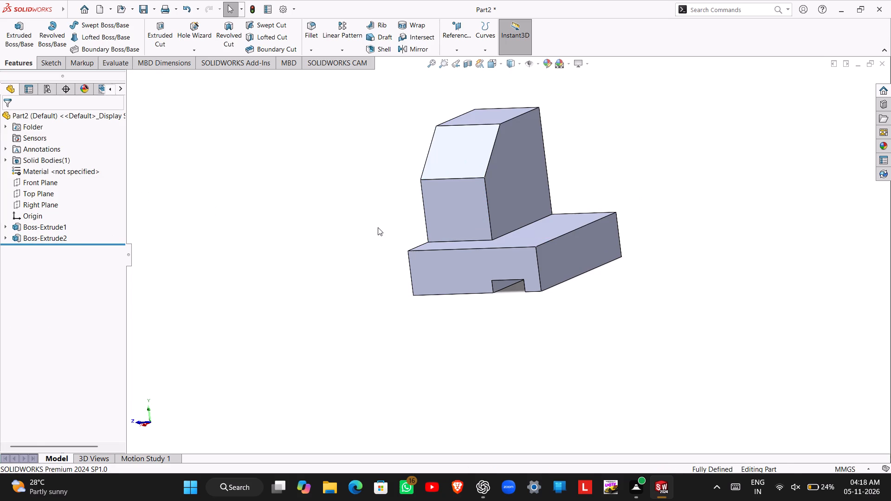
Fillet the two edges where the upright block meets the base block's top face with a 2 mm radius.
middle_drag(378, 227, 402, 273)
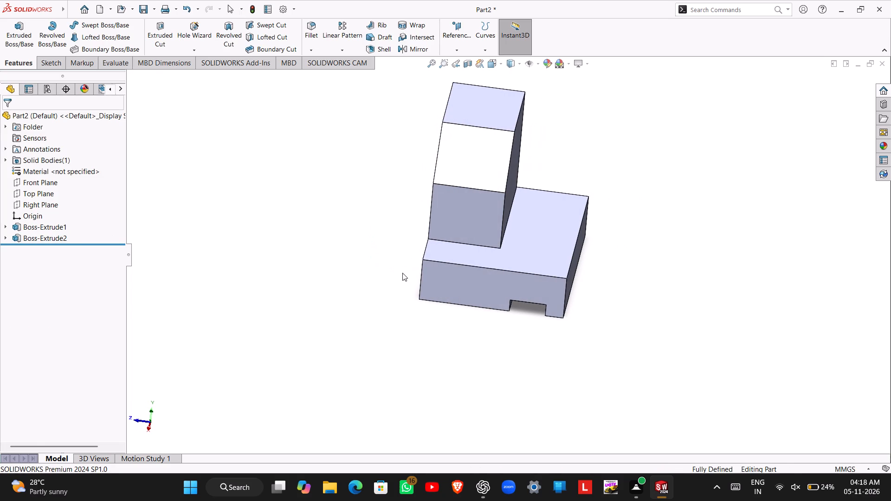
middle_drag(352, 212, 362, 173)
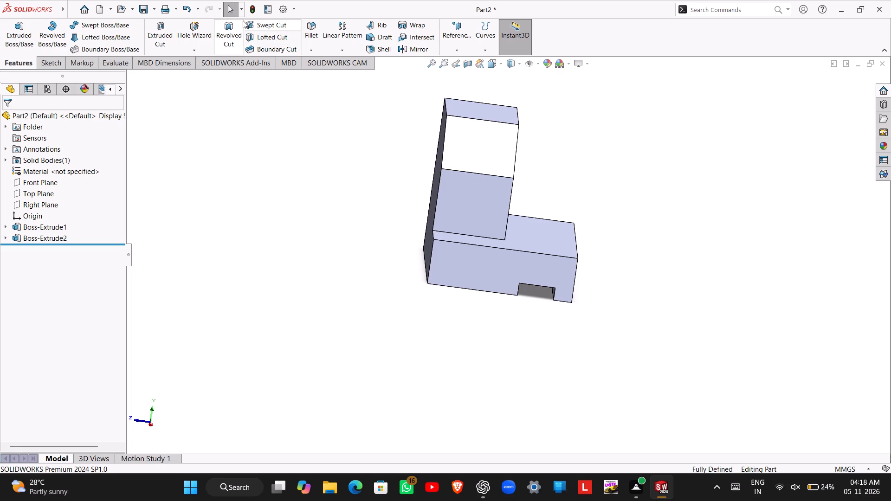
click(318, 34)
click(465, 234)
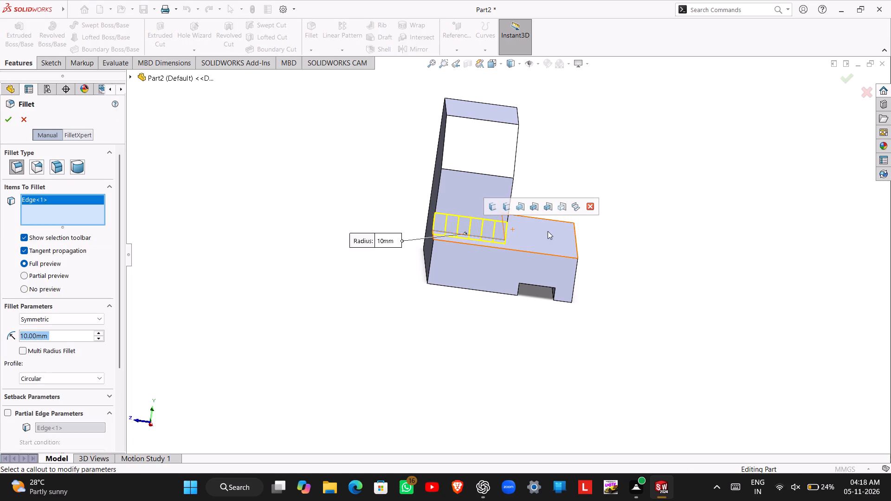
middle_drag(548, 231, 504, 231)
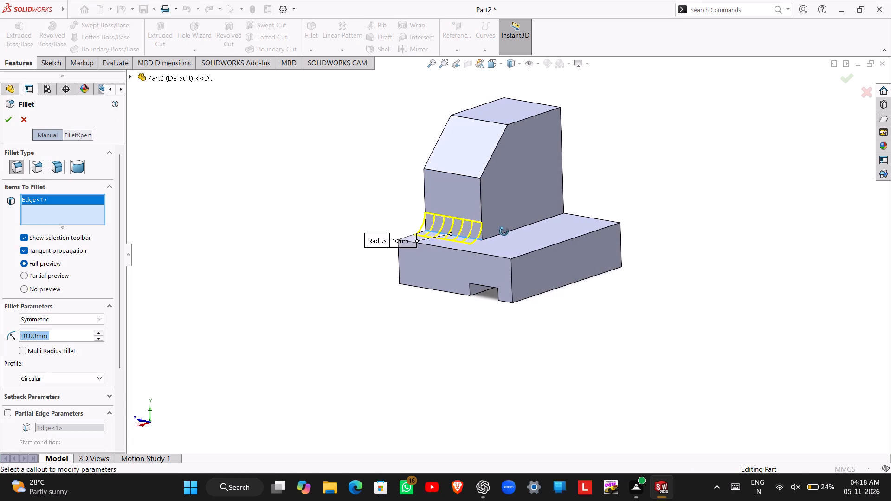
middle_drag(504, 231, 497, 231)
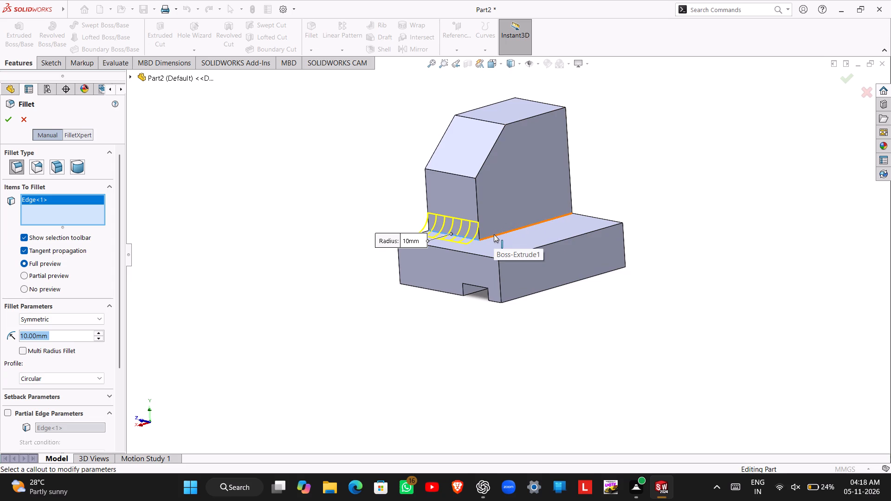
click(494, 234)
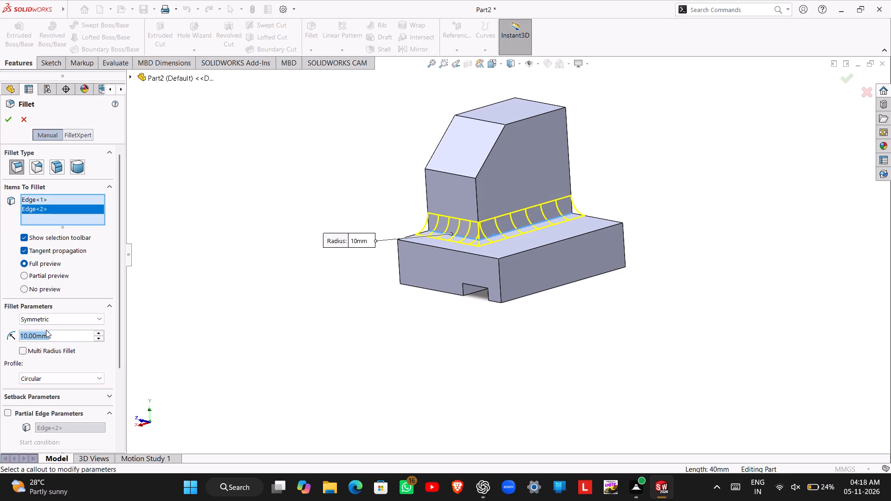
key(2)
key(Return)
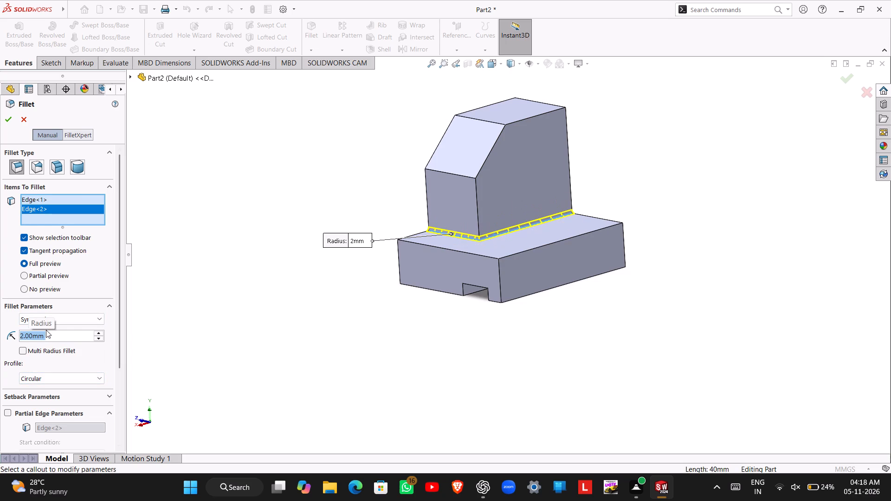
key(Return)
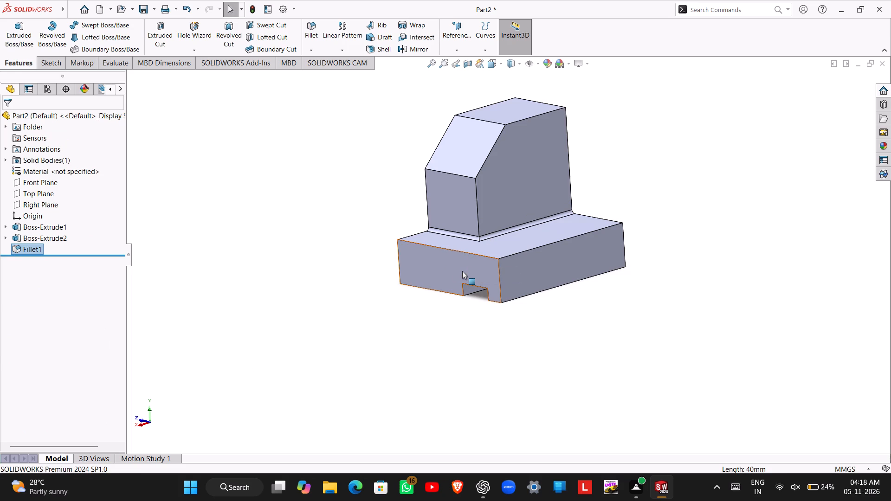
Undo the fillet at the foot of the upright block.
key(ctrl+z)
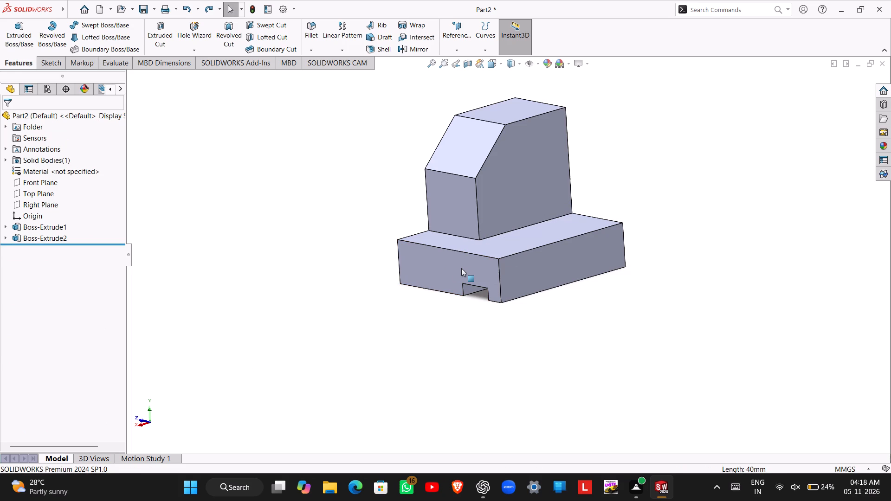
Sketch a closed rectangle about 3.7 × 11.4 mm on the upright's vertical face below the slope, in its inner bottom corner.
click(451, 214)
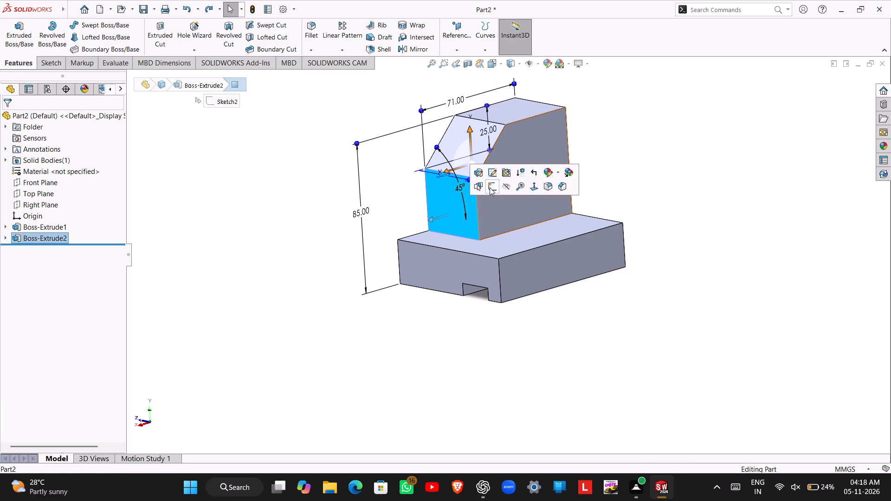
click(490, 187)
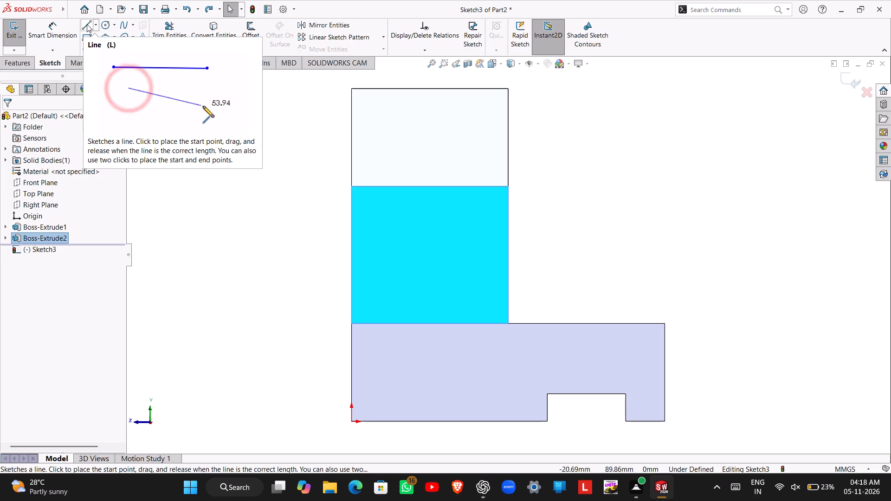
click(87, 24)
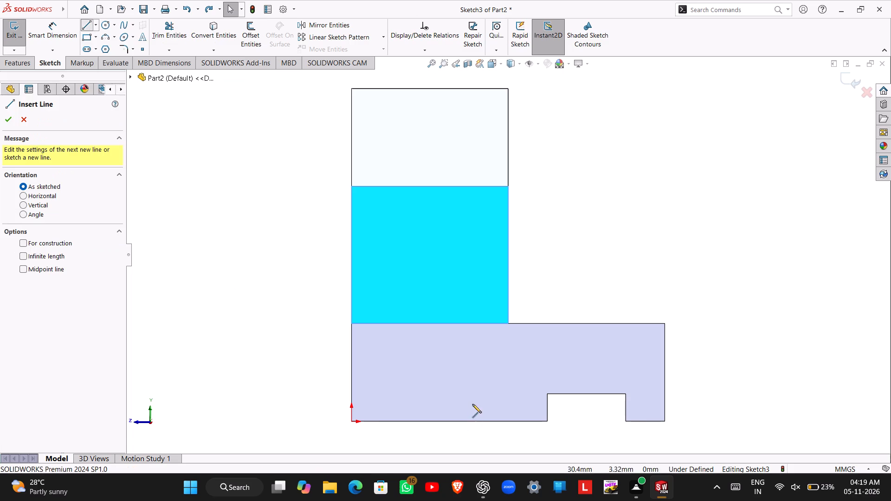
click(508, 279)
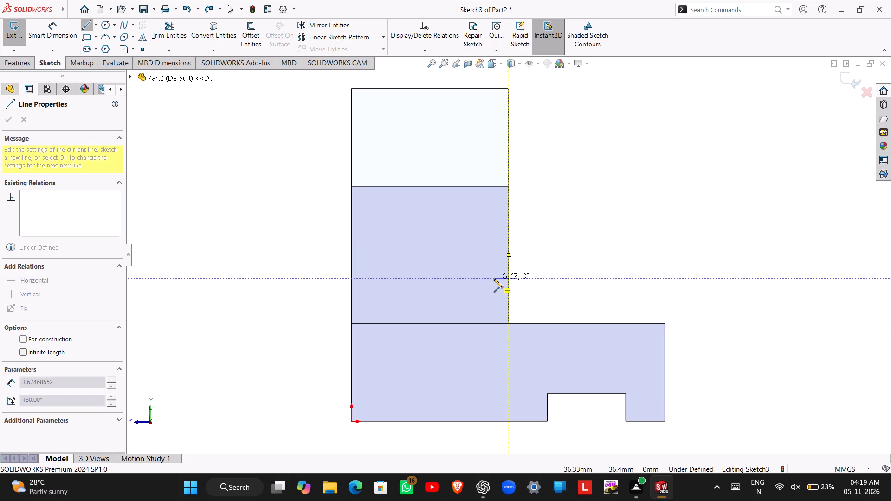
click(494, 279)
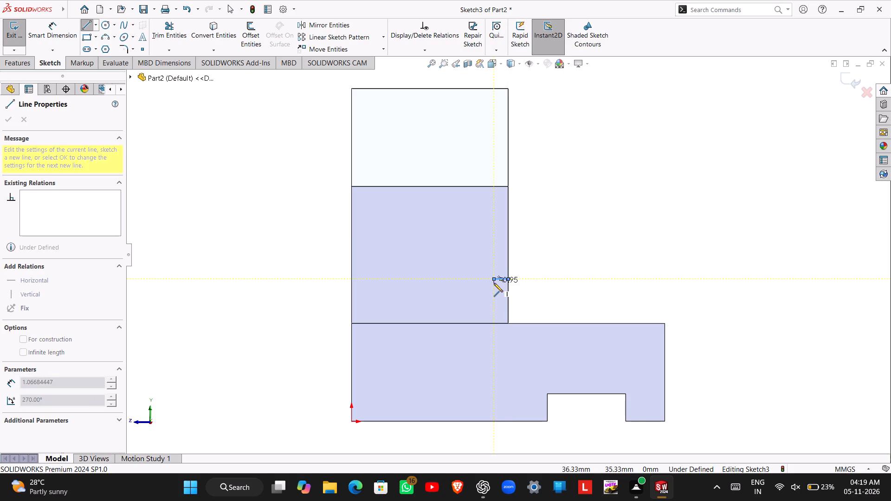
click(494, 322)
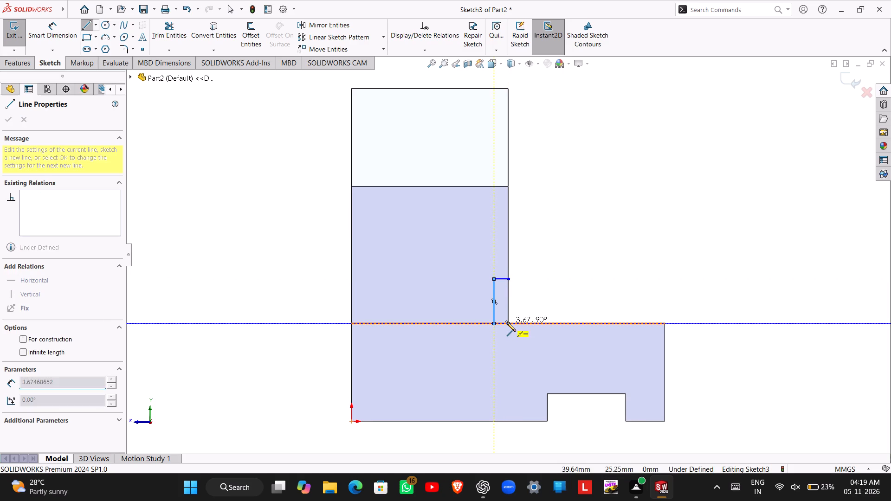
click(507, 322)
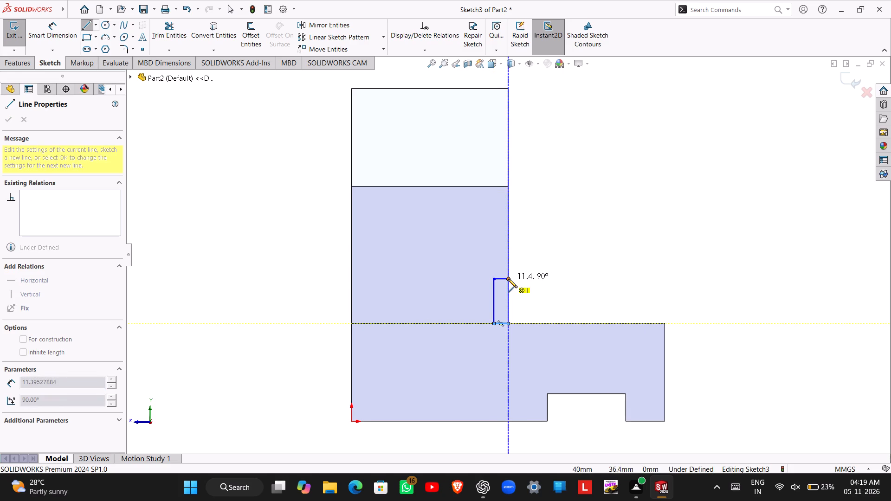
click(508, 278)
key(Escape)
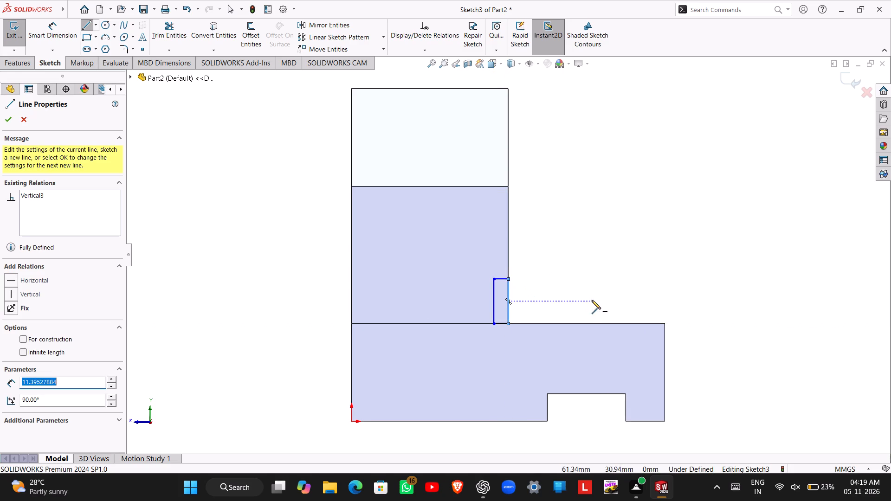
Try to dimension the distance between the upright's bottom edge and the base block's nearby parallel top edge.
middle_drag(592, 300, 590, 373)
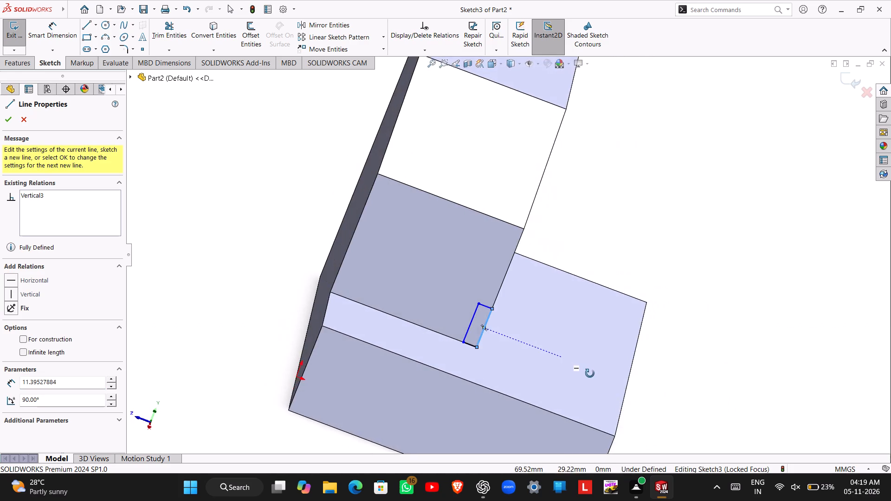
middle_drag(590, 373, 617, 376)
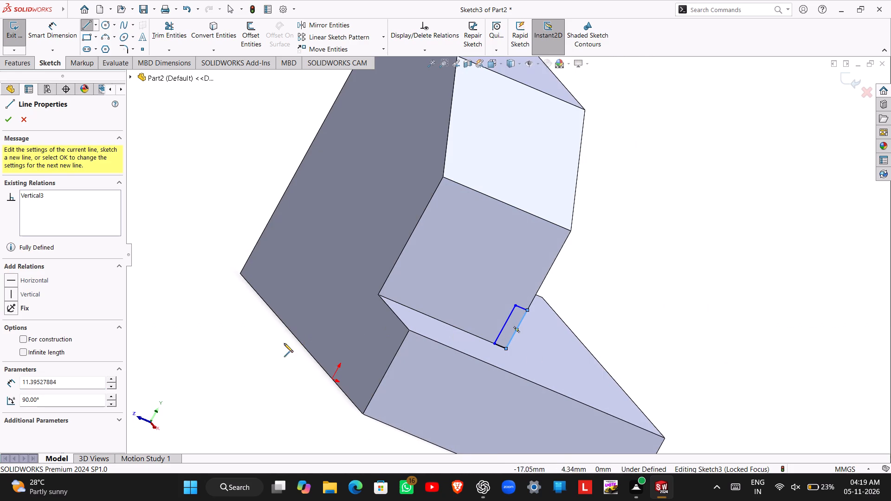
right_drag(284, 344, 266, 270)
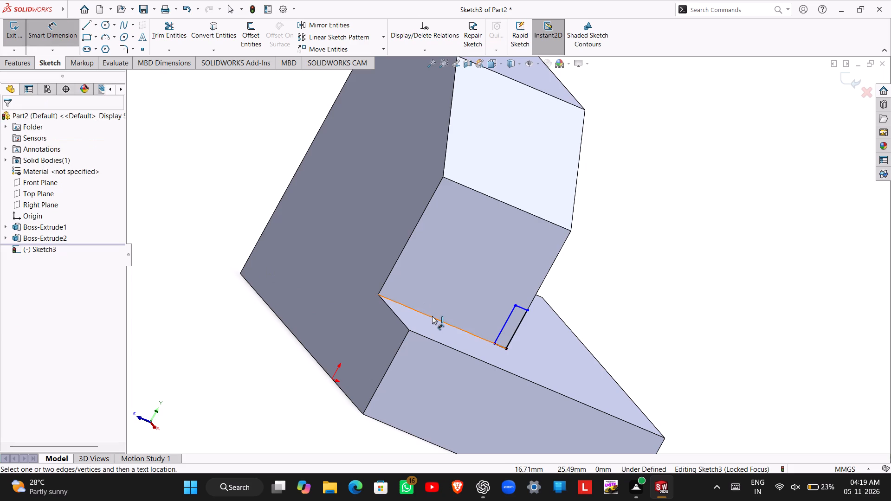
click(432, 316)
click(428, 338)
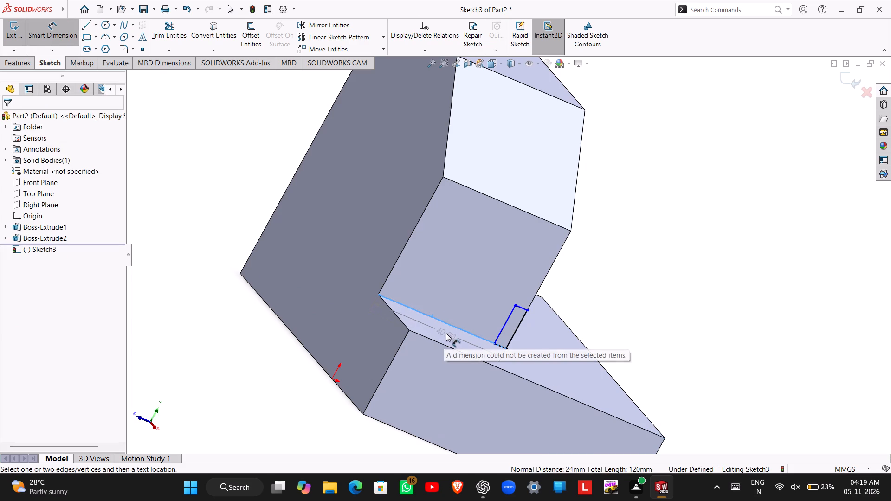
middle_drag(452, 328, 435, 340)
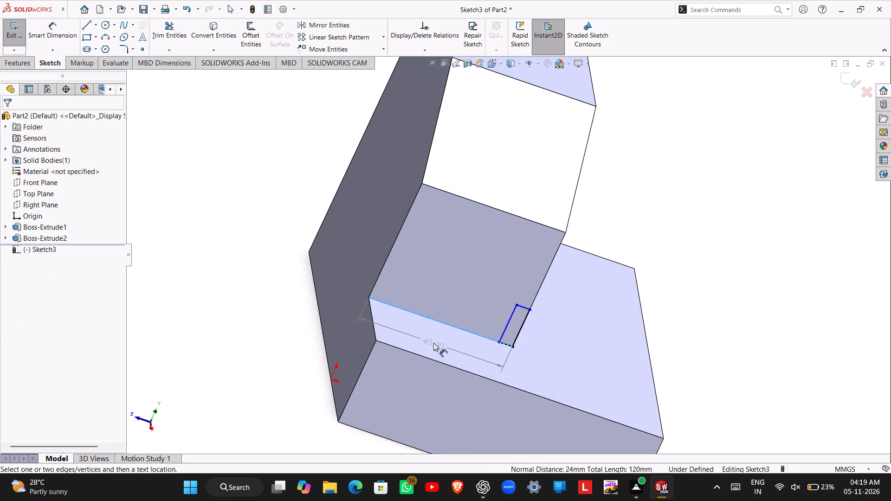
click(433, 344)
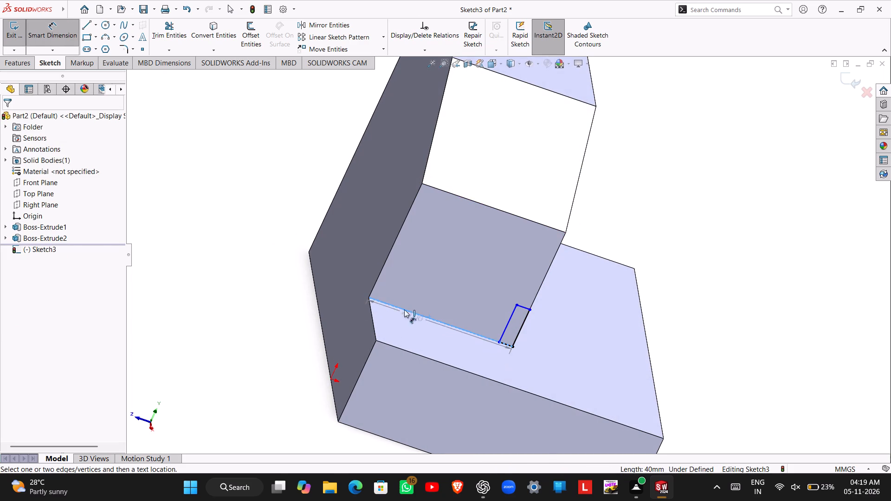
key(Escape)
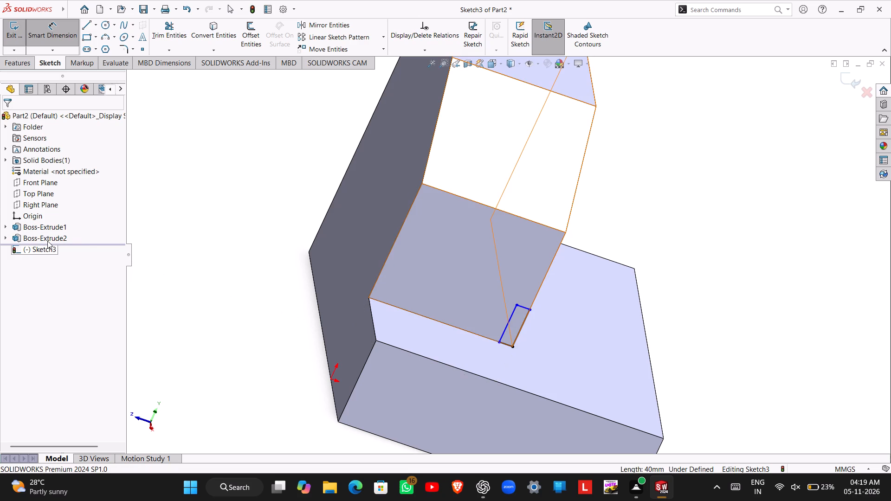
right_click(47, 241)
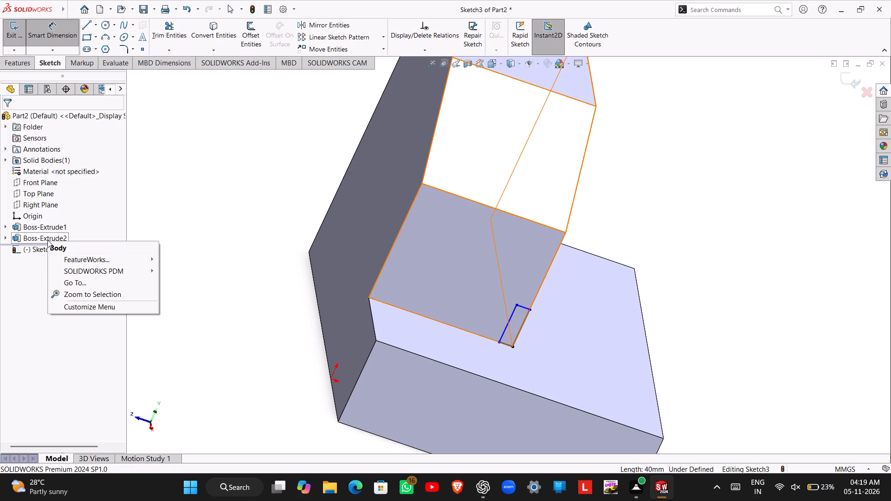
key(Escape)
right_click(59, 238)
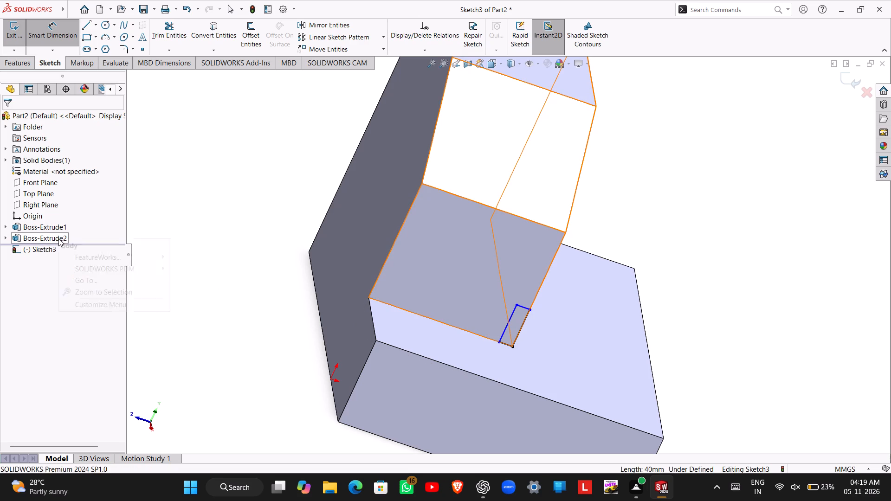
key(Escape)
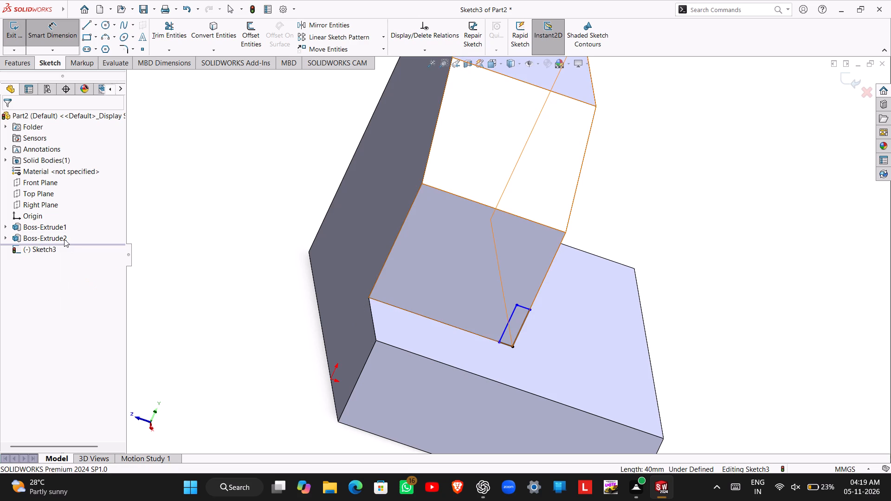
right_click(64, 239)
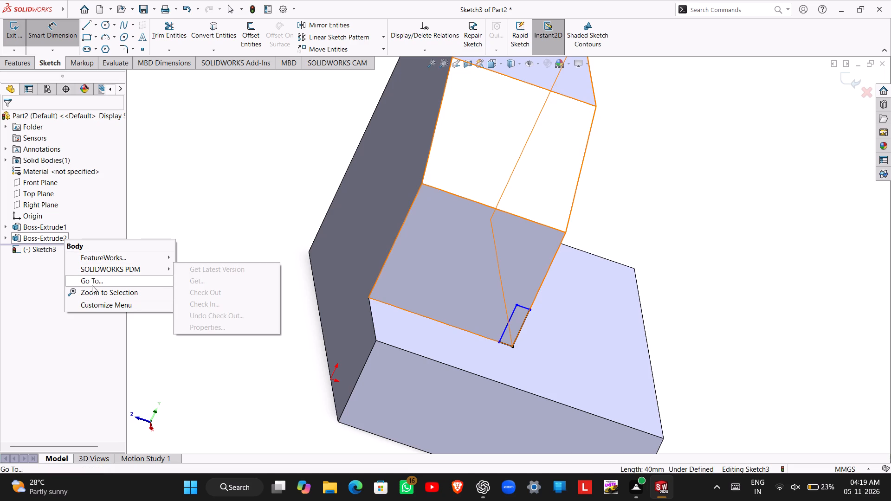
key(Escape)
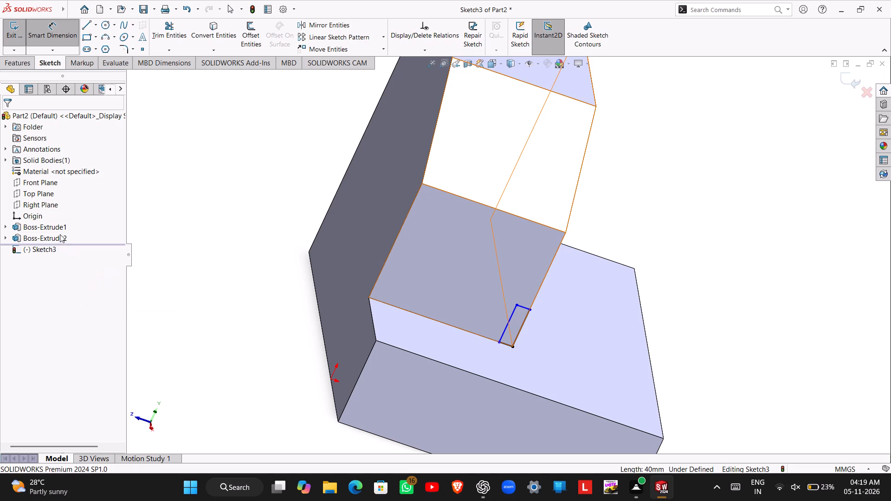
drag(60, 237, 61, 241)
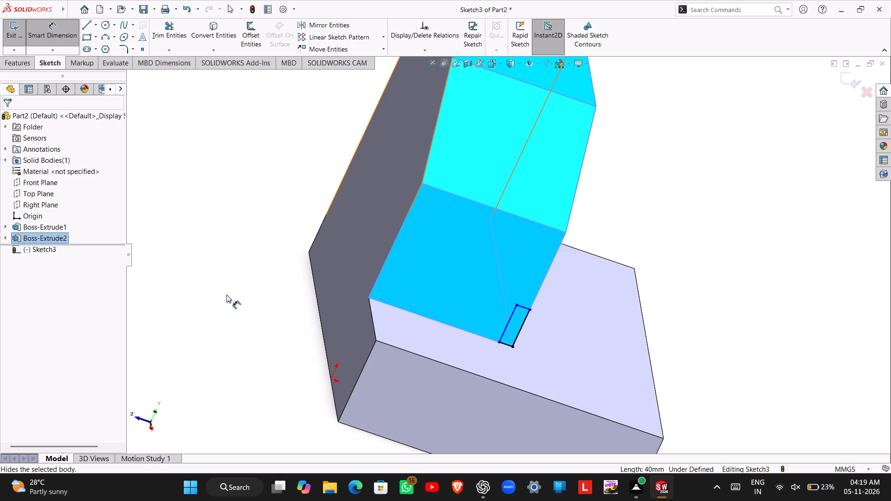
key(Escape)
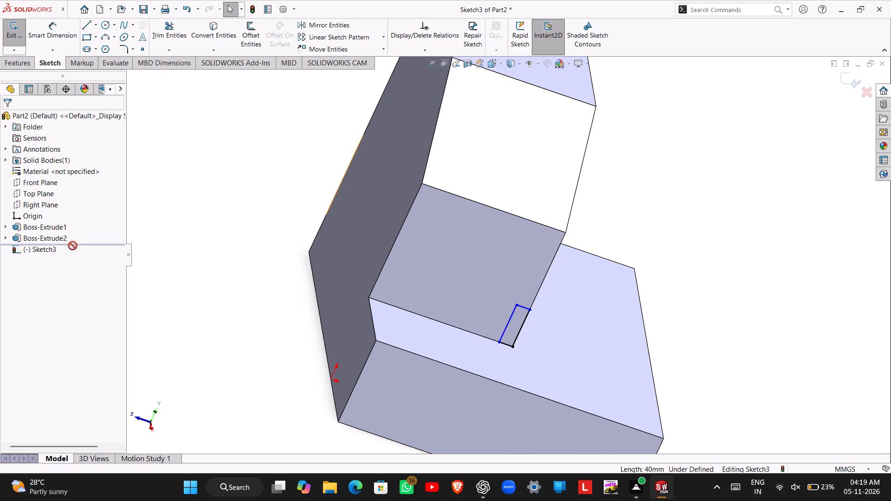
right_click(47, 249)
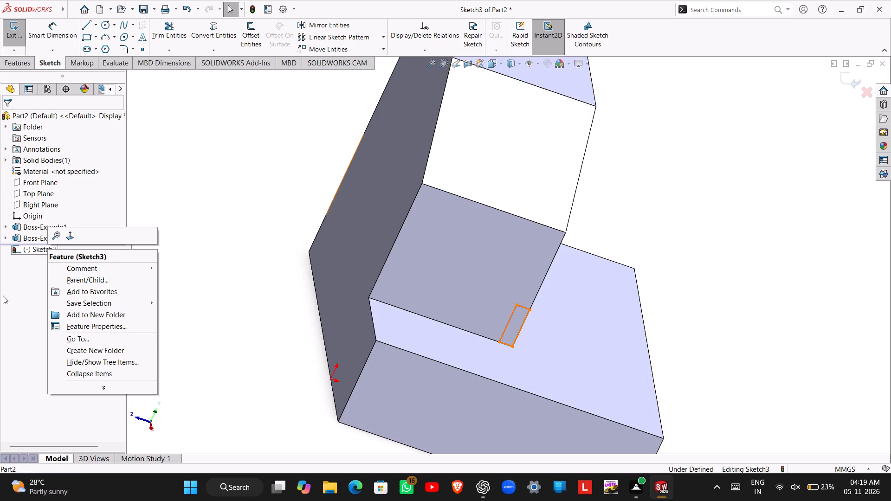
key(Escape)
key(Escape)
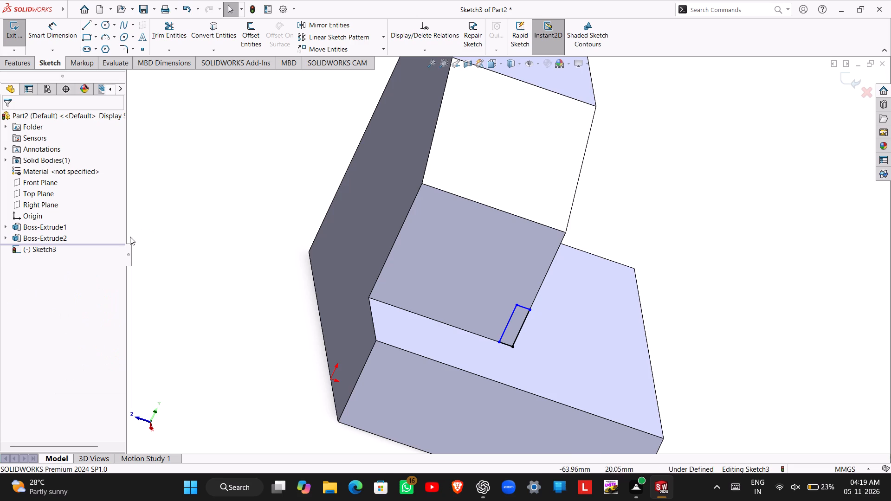
Exit the rectangle sketch and open the upright block's profile sketch for editing.
click(8, 30)
right_click(44, 239)
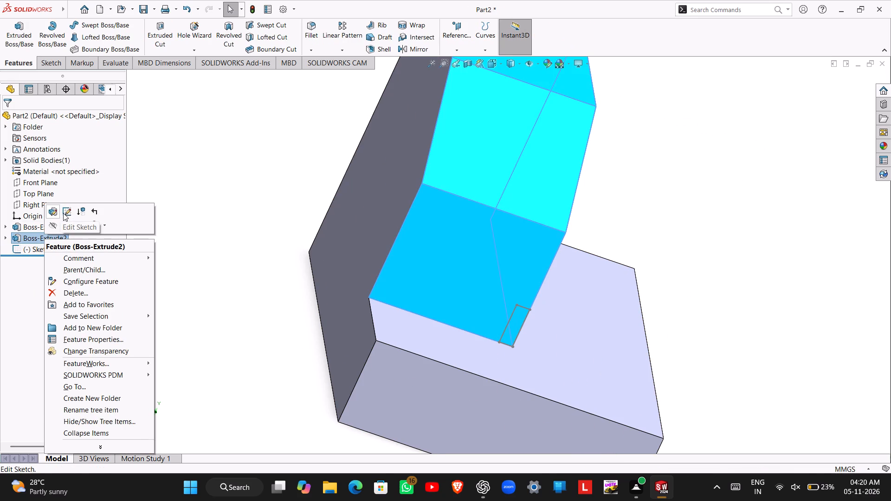
click(64, 213)
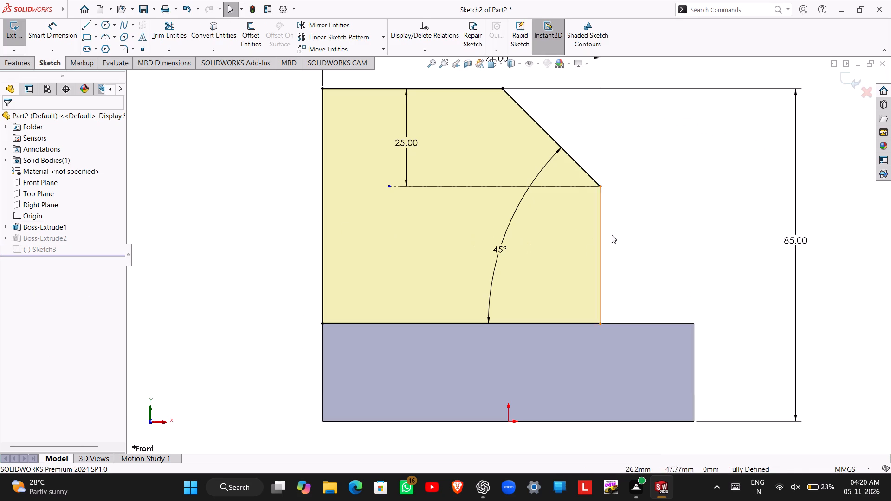
key(Escape)
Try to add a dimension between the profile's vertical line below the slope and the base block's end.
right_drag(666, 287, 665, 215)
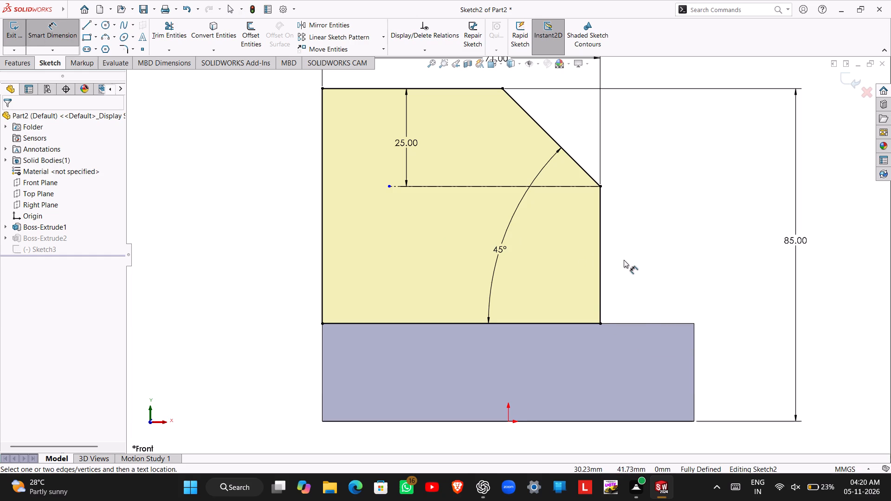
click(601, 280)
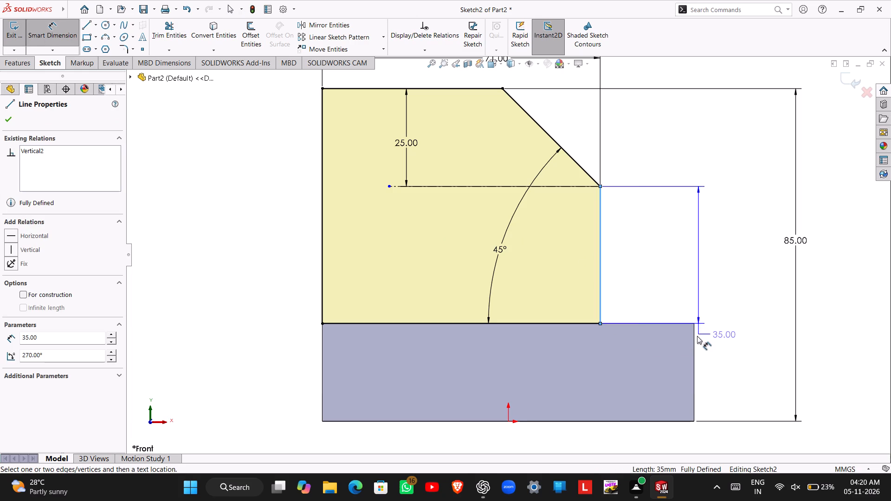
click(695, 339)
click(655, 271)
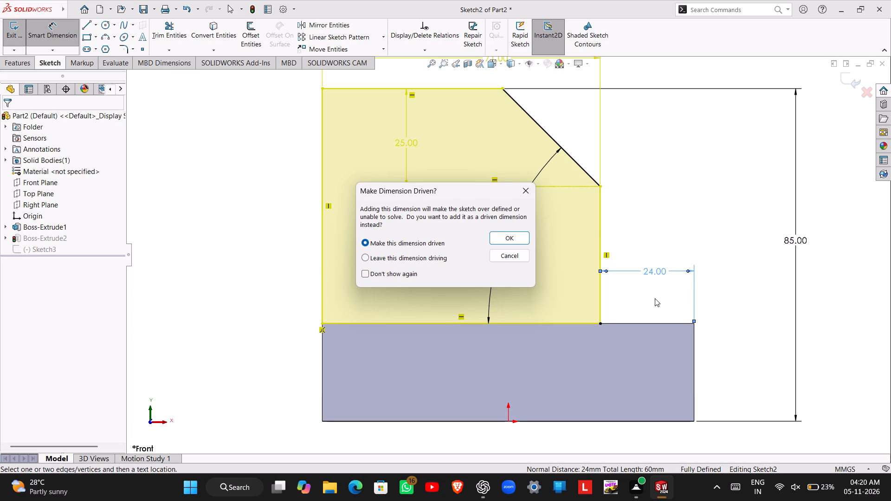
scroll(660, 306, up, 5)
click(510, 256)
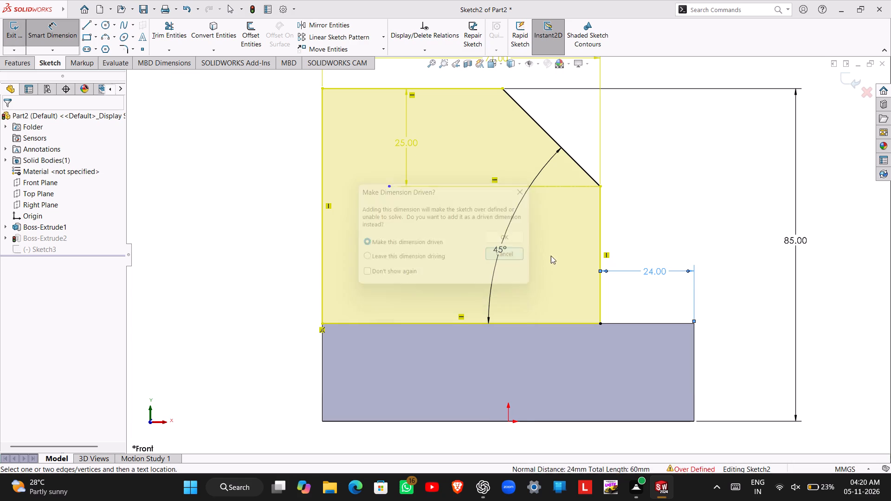
Delete the 71 mm overall width dimension from the upright's profile sketch.
scroll(622, 263, up, 3)
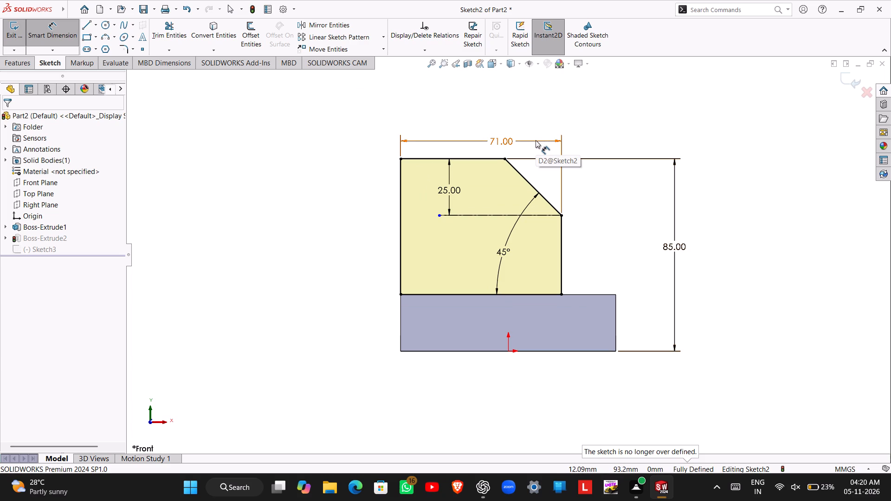
click(536, 140)
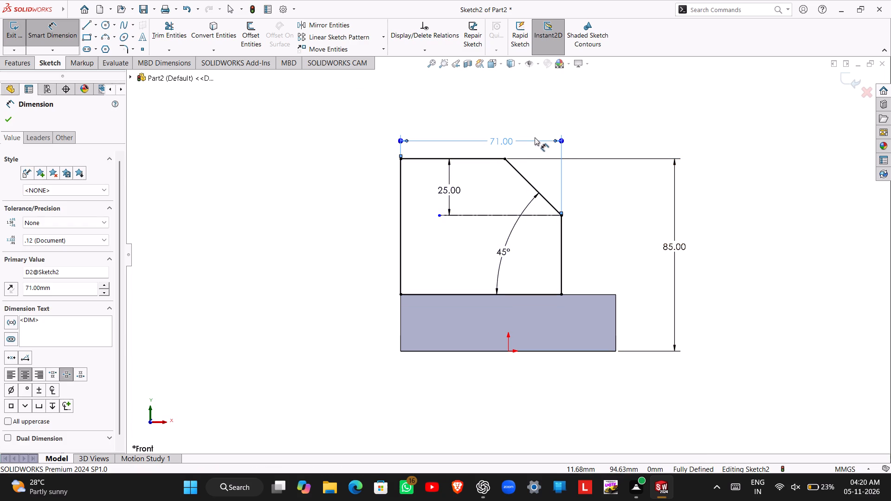
click(534, 139)
click(533, 140)
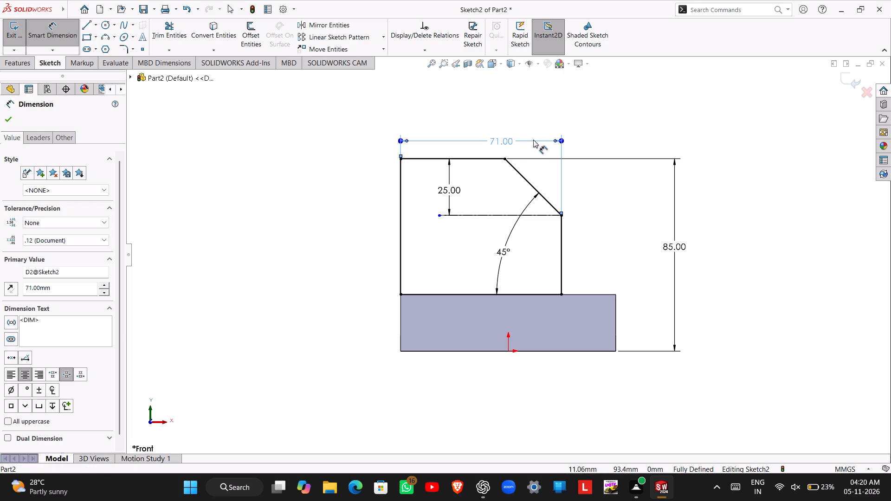
key(Delete)
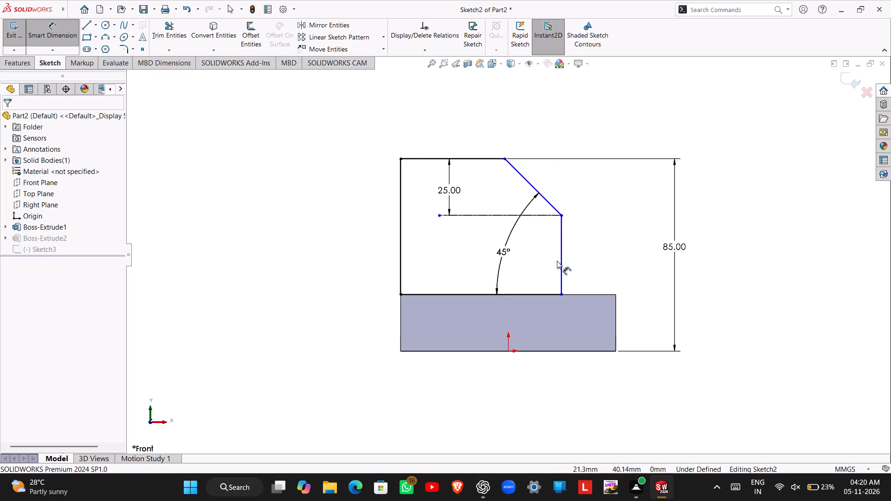
Dimension the vertical line below the slope 12 mm from the base block's end.
click(561, 264)
click(616, 300)
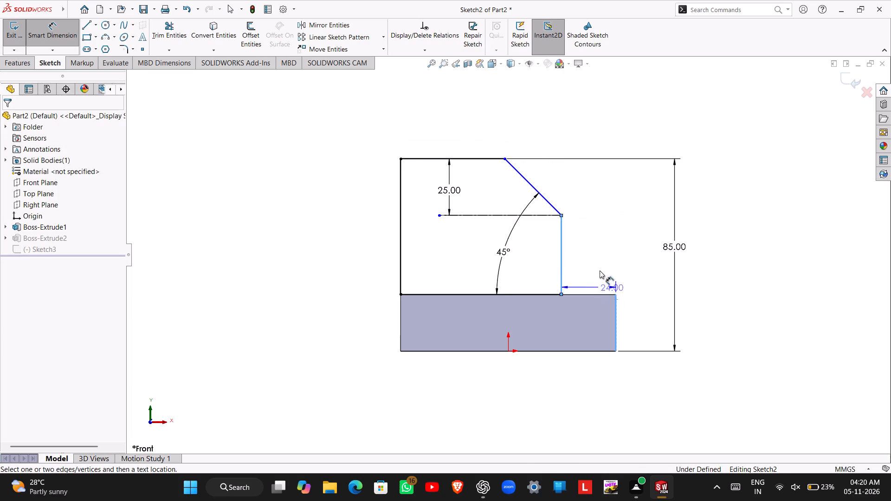
click(598, 266)
text(12)
key(Return)
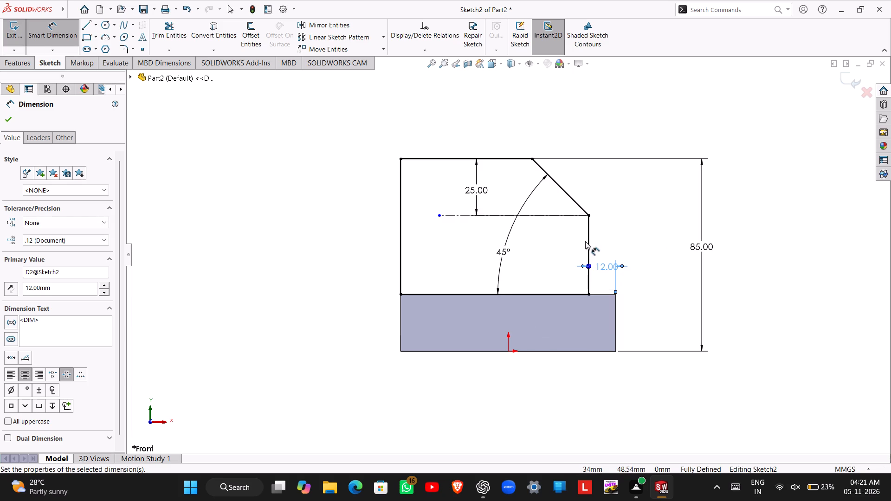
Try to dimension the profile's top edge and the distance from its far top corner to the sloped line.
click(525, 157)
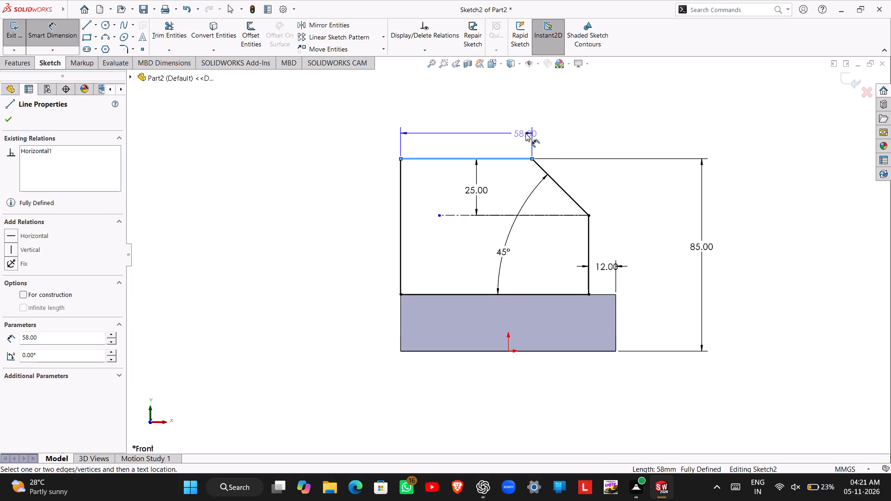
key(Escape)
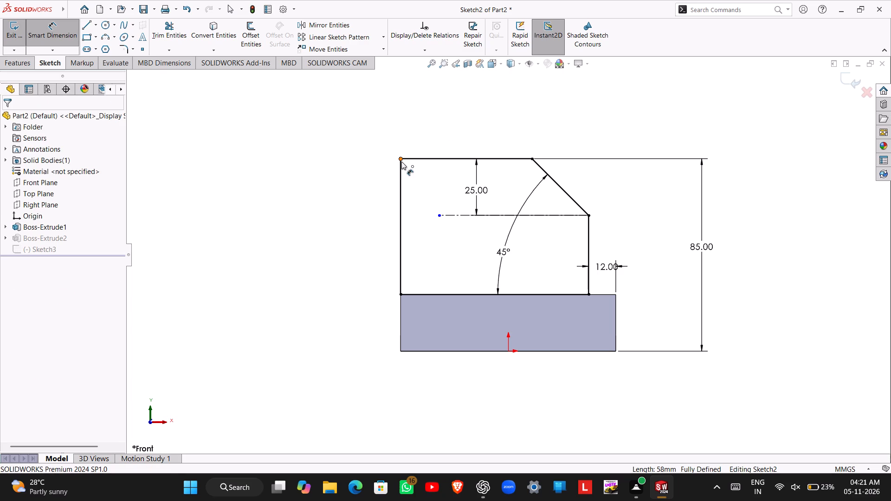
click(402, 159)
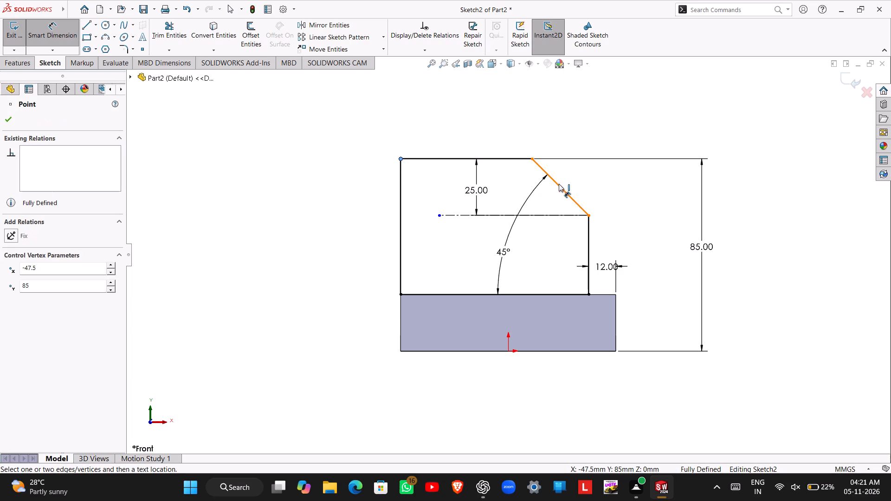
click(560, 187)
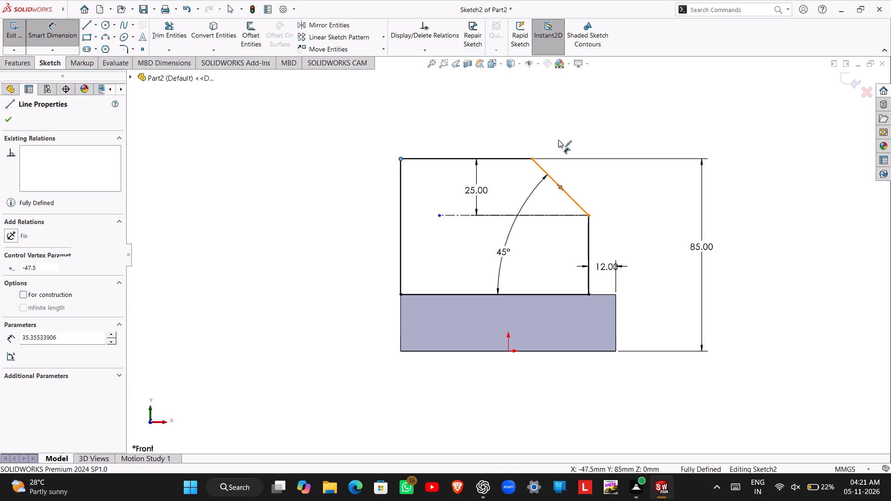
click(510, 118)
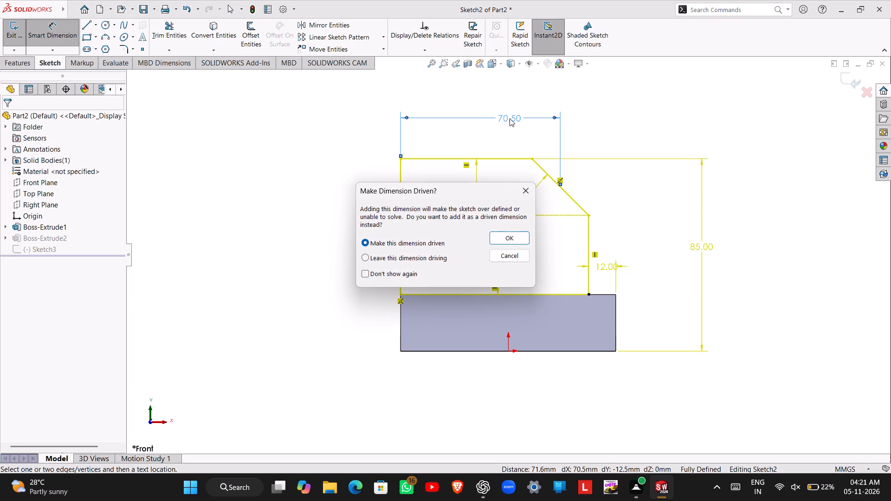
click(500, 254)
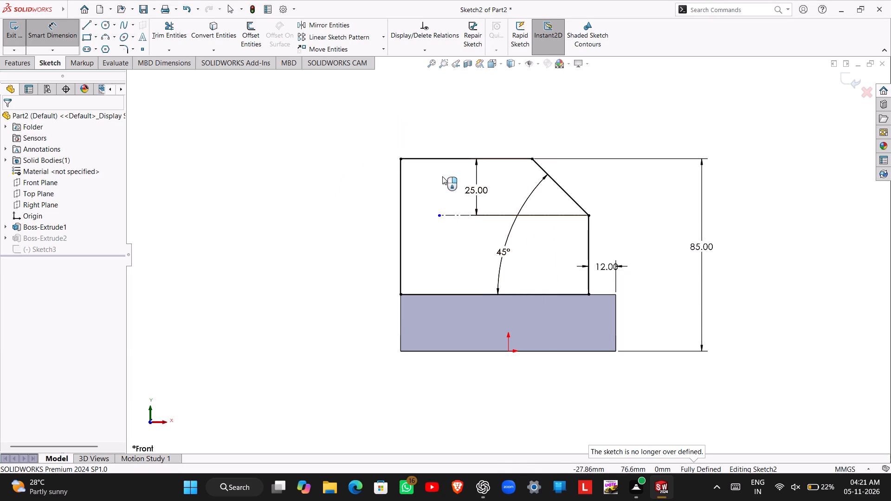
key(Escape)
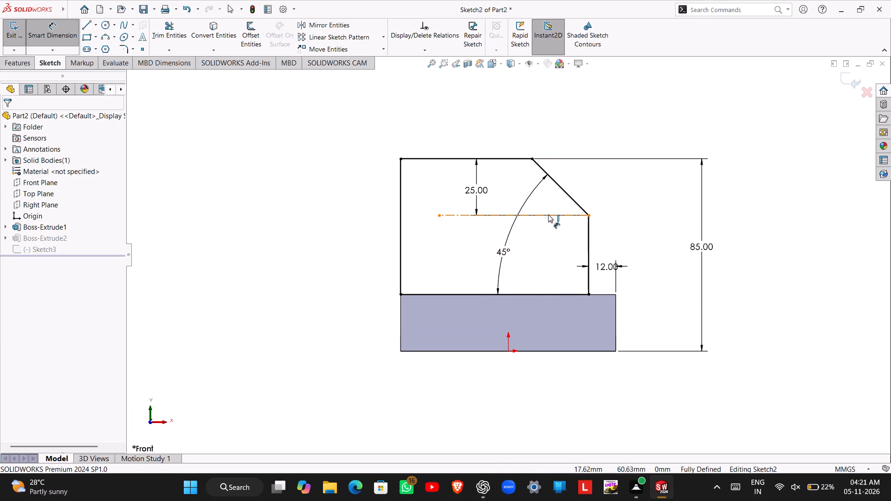
Exit the upright's profile sketch to rebuild the block.
click(23, 35)
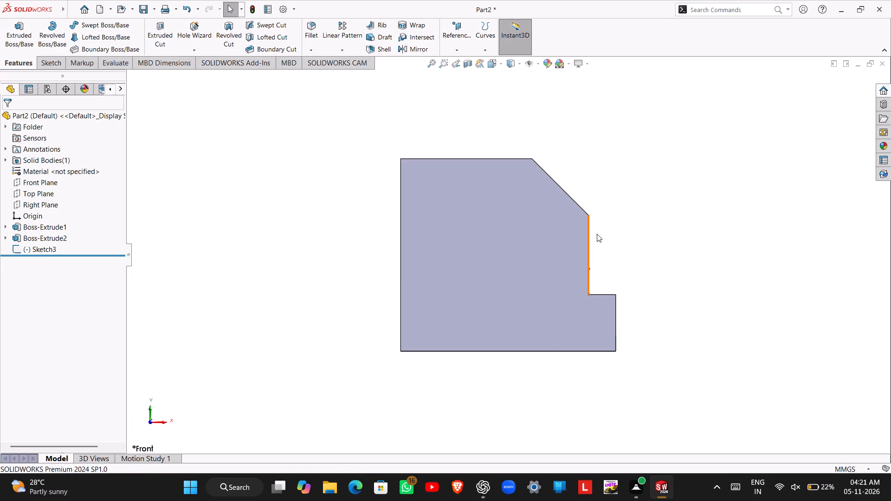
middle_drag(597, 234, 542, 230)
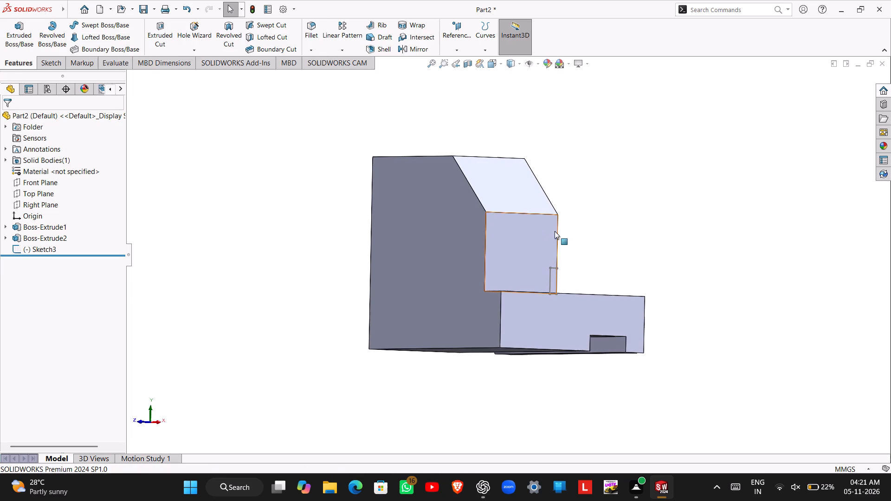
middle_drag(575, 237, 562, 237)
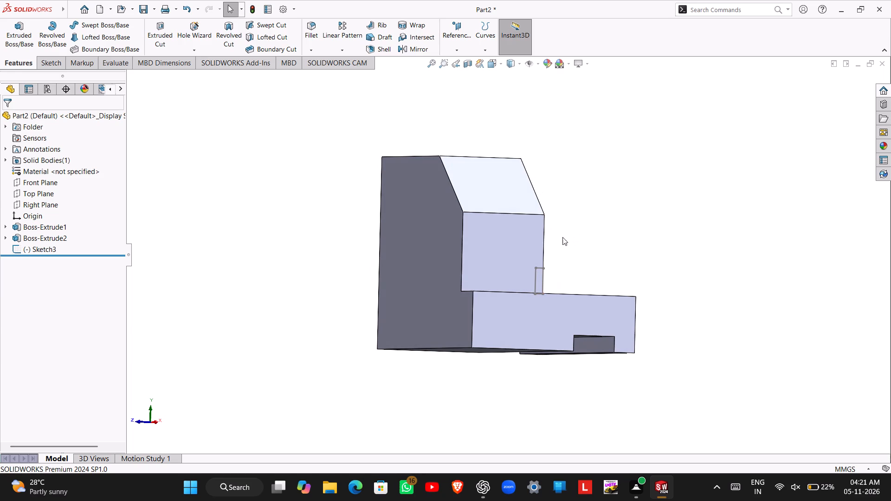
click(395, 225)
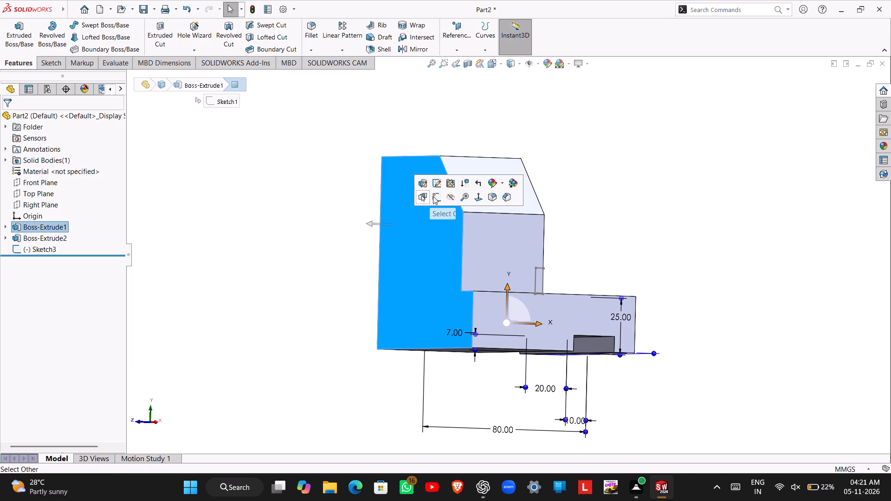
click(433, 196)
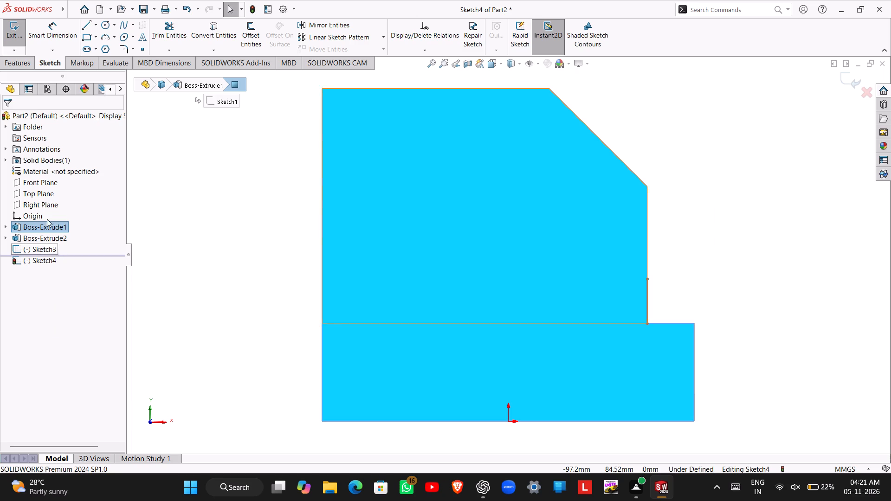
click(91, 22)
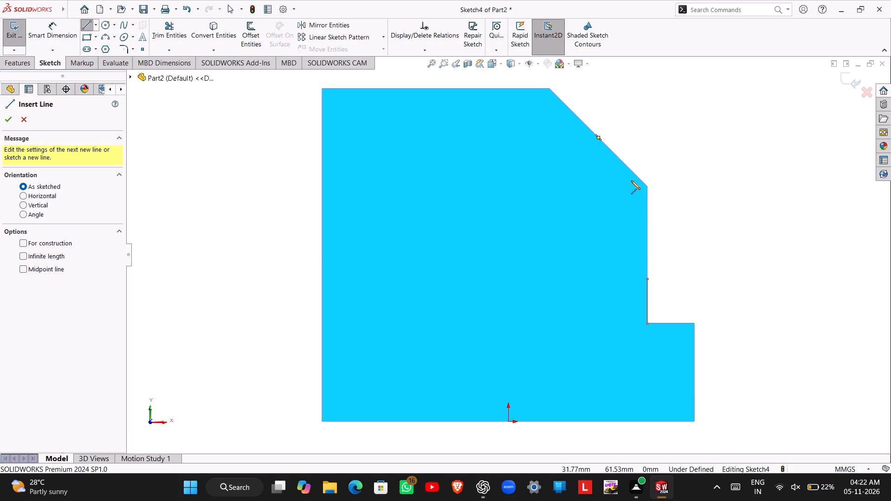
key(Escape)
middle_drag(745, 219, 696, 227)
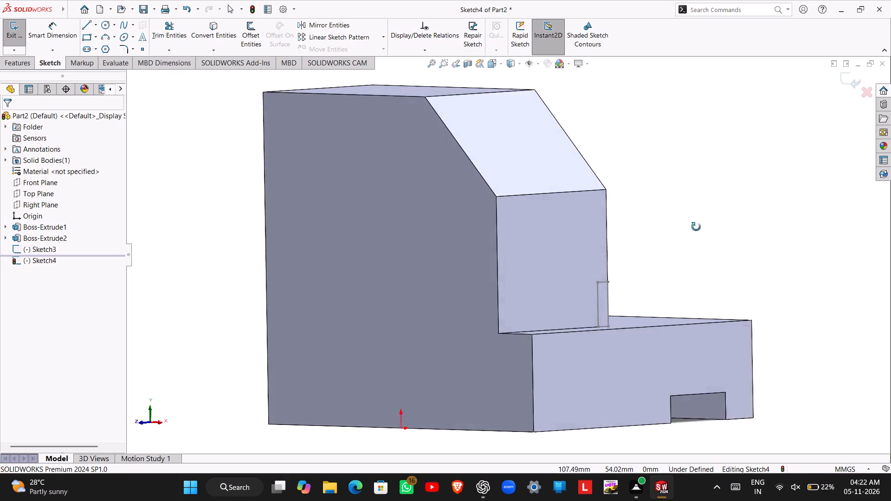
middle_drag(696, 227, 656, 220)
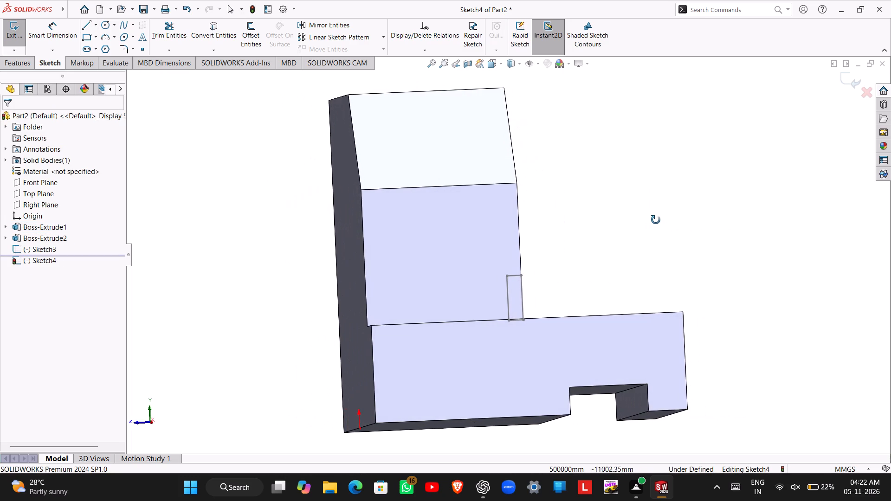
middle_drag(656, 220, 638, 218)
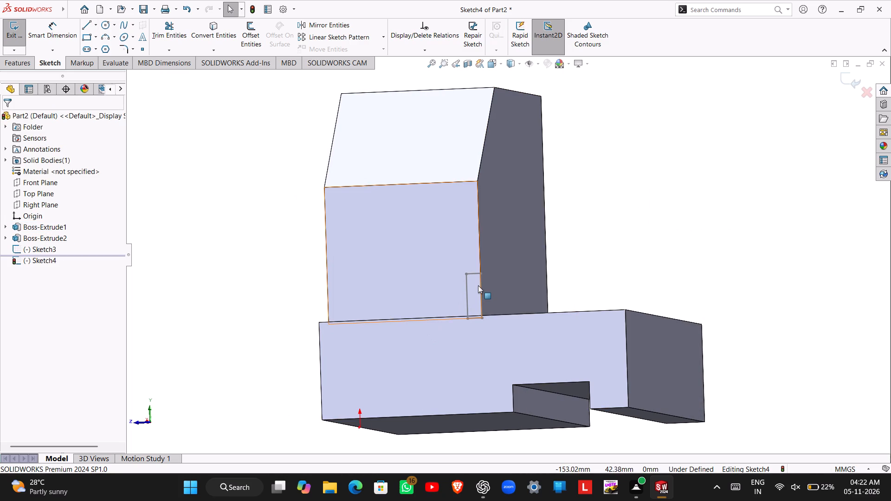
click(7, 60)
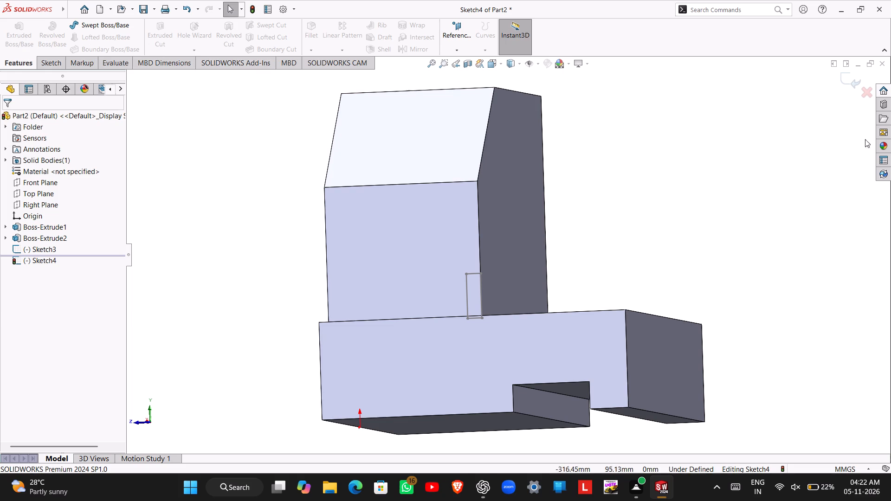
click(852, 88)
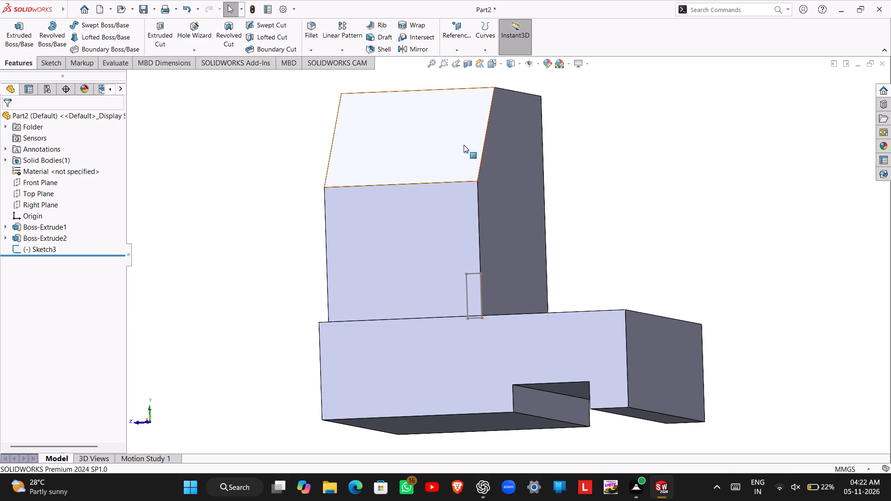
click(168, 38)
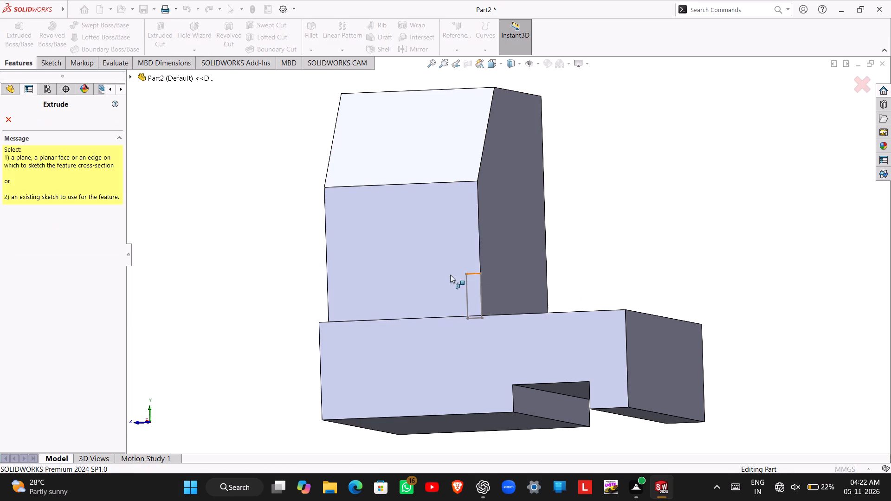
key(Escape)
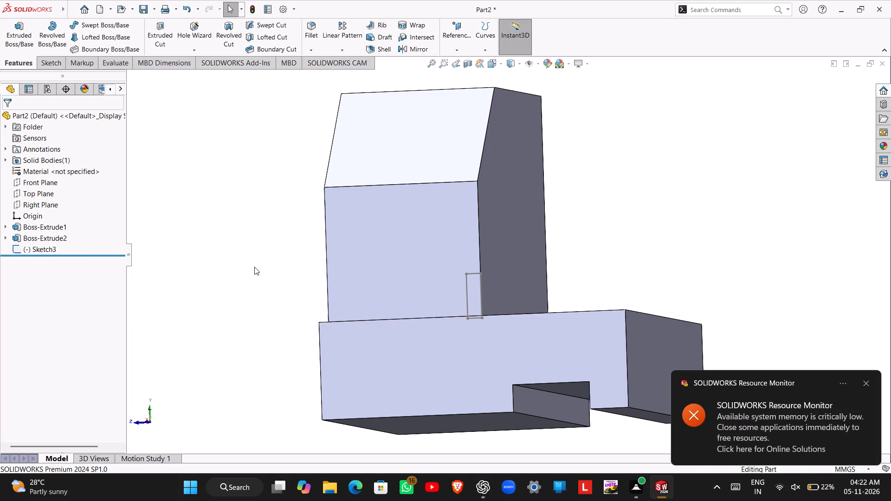
Open Sketch3 with the small corner rectangle for editing and set the rectangle's width to 3 mm.
right_click(55, 251)
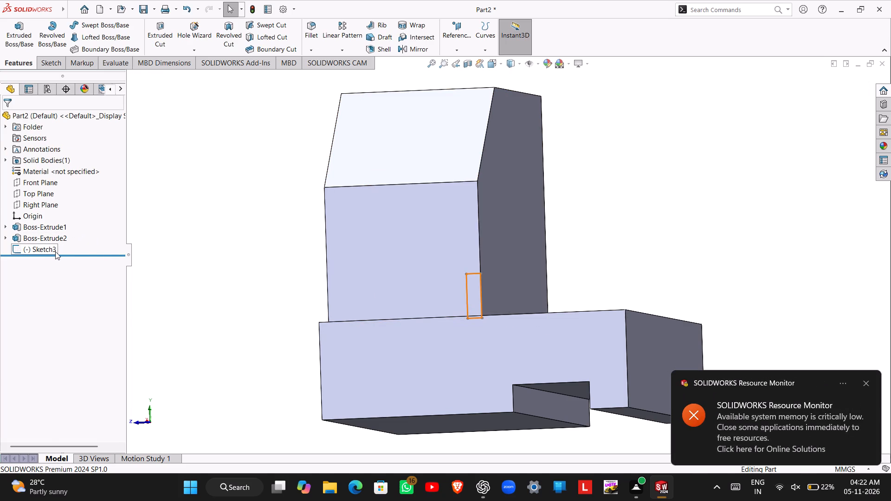
click(69, 229)
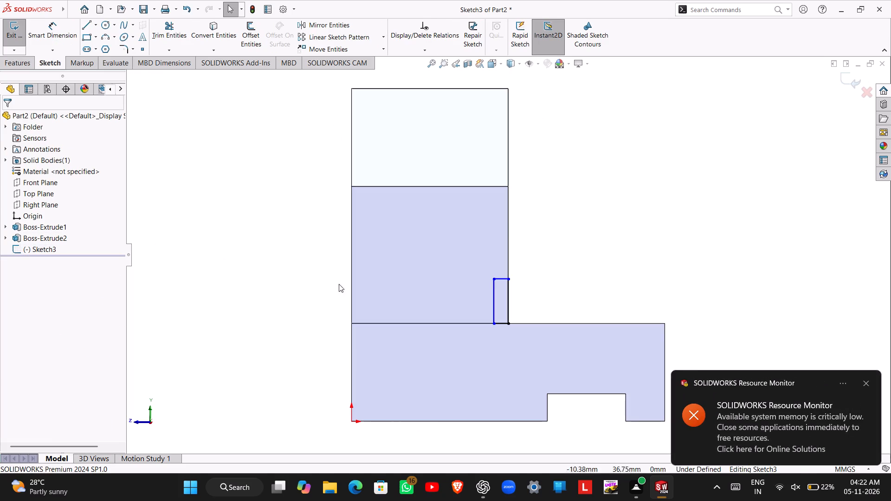
right_drag(555, 291, 548, 204)
click(500, 279)
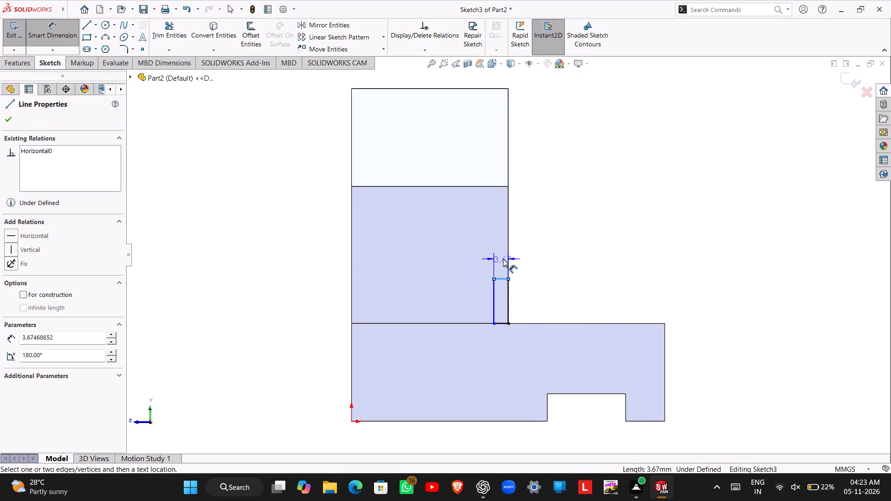
click(503, 259)
key(3)
key(Return)
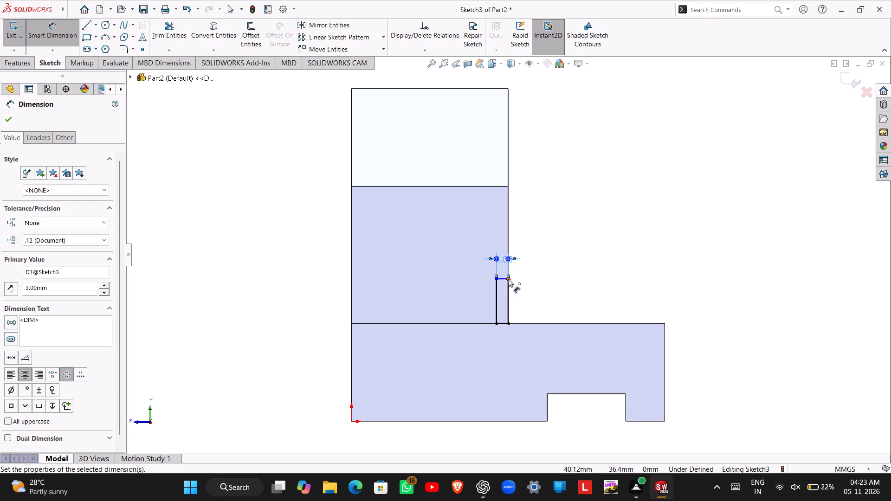
Dimension the small rectangle's top corner 45 mm above the base block's bottom edge.
click(496, 279)
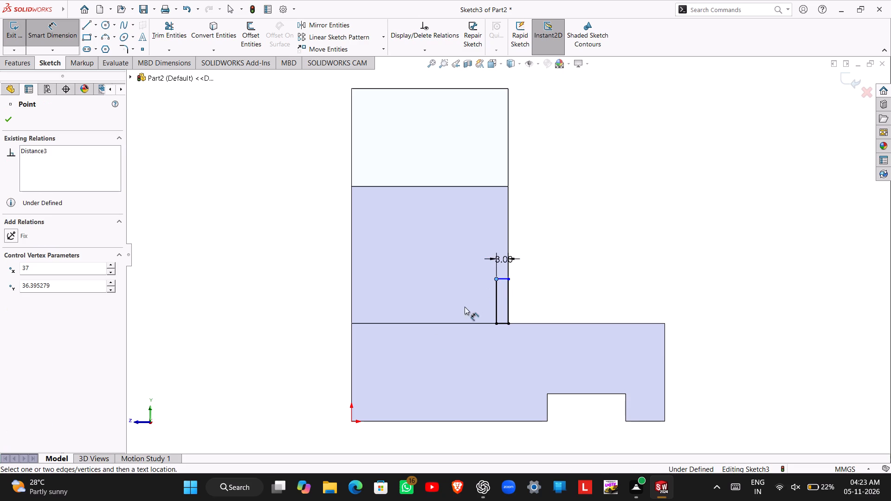
click(368, 421)
click(311, 360)
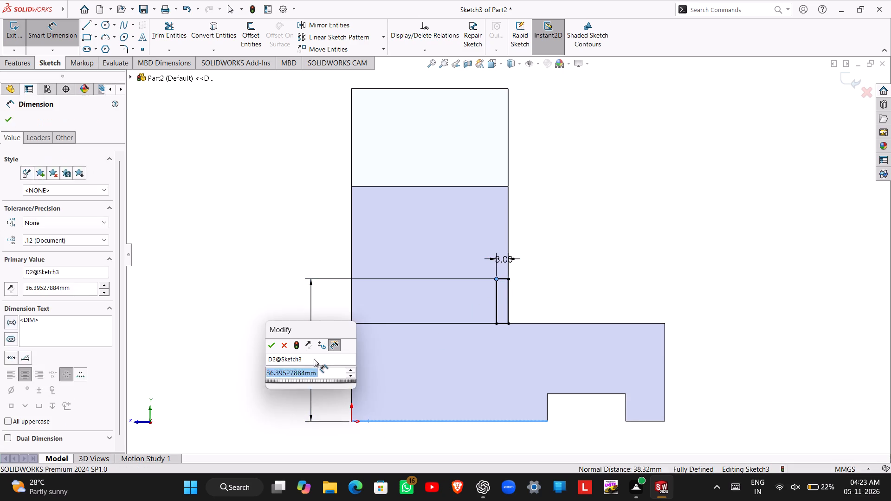
text(45)
key(Return)
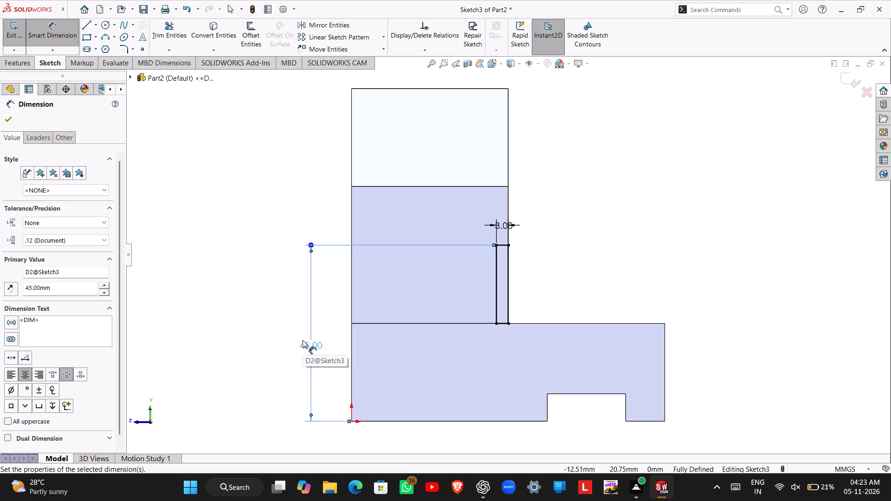
key(Escape)
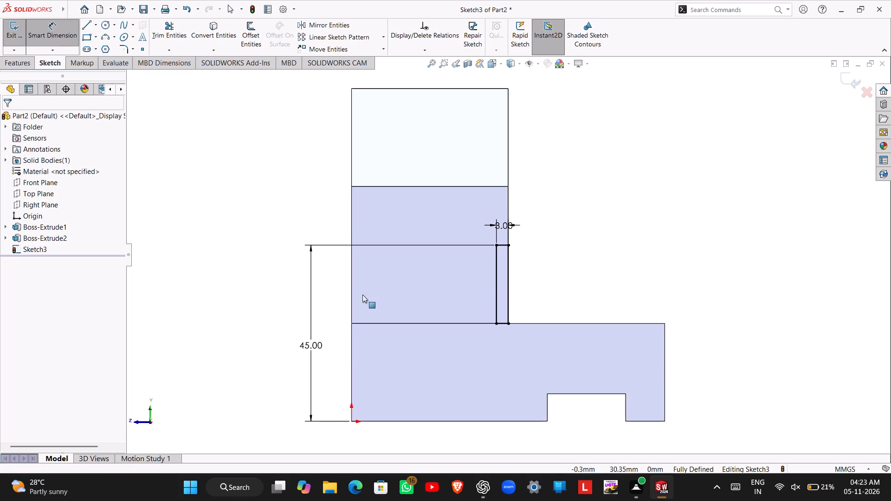
Check the length of the small rectangle's vertical side and delete the 45 mm height dimension.
double_click(496, 292)
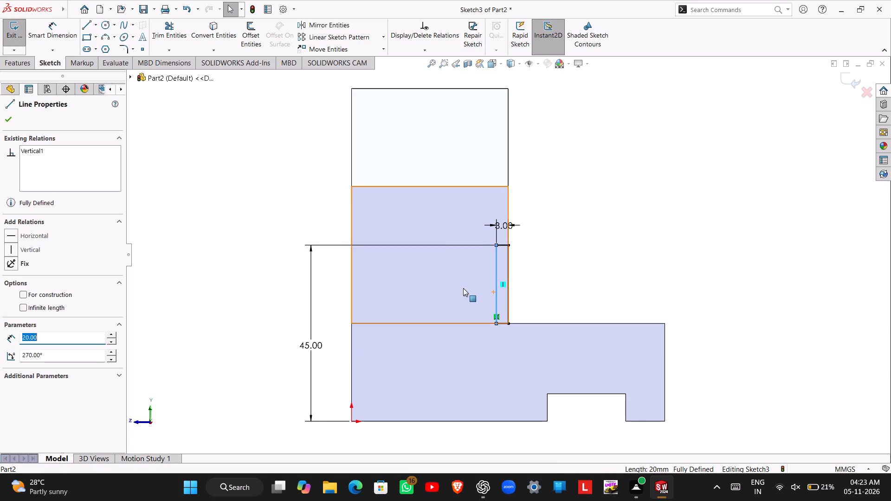
key(Escape)
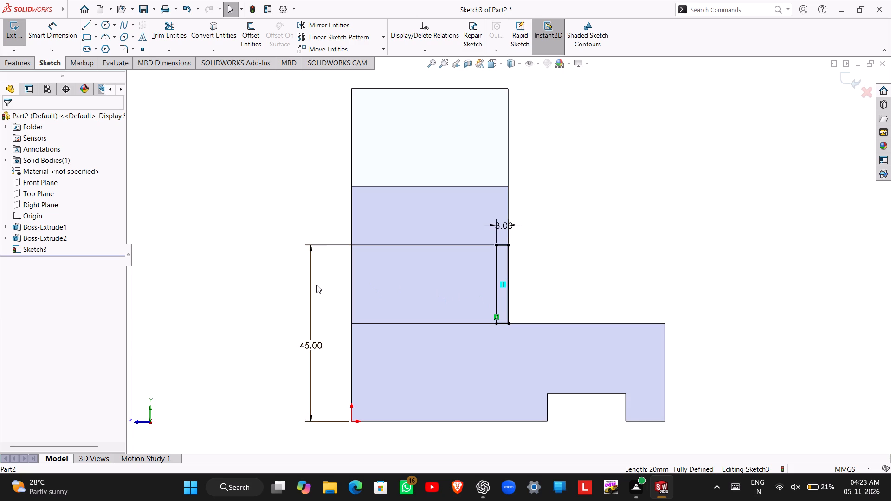
click(311, 286)
key(Delete)
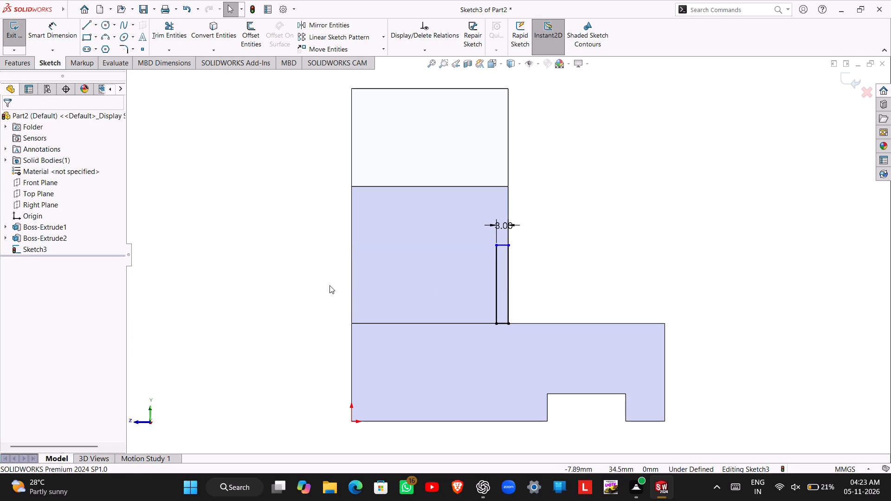
Dimension the small corner rectangle's height as 10 mm and exit the sketch.
right_drag(558, 304, 563, 235)
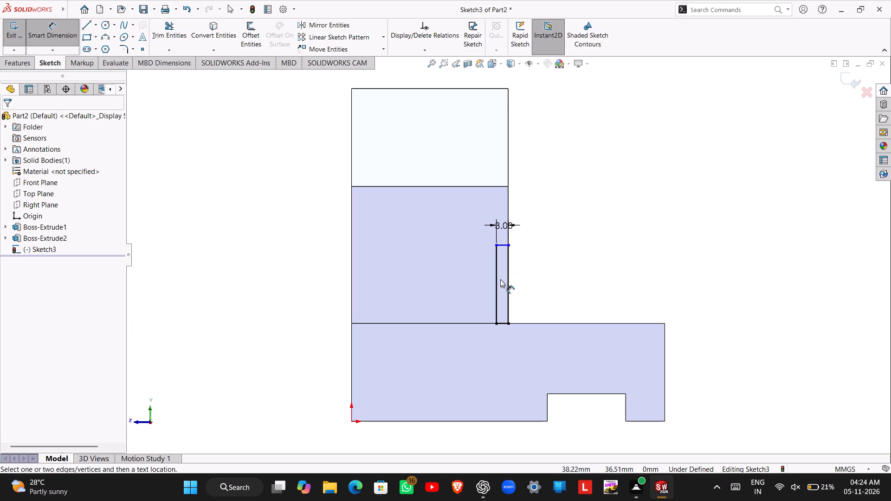
click(496, 281)
click(475, 282)
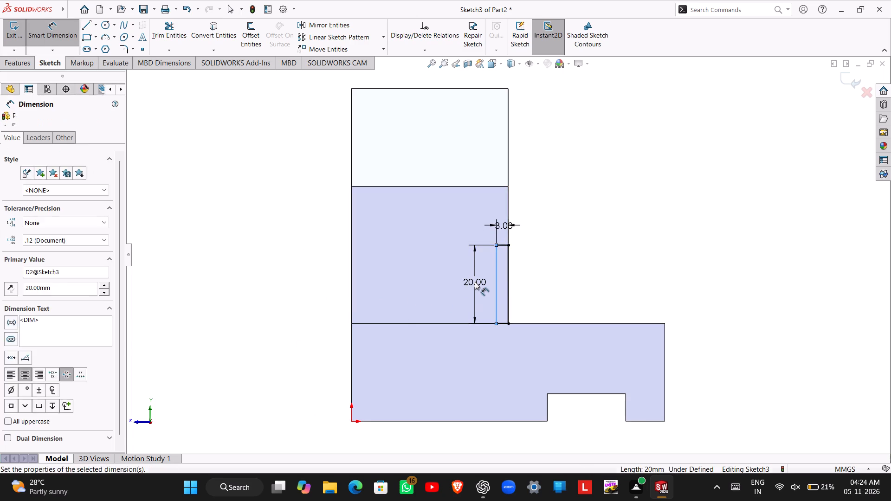
text(10)
key(Return)
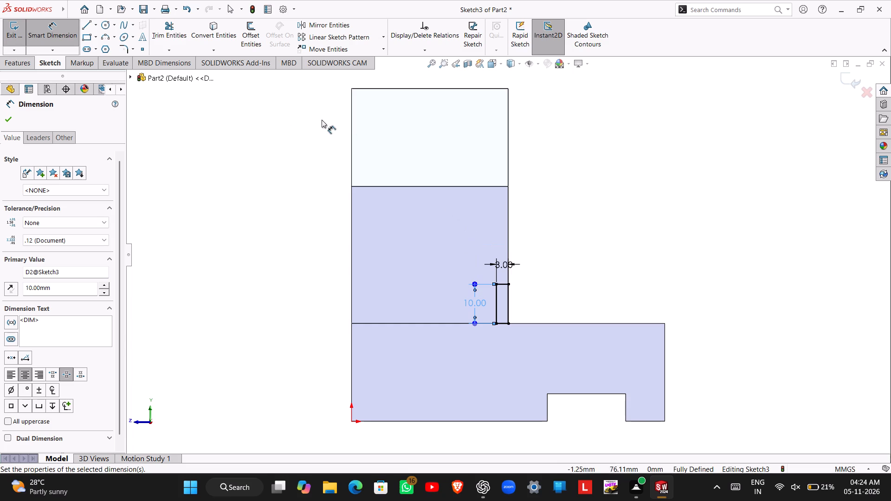
click(19, 40)
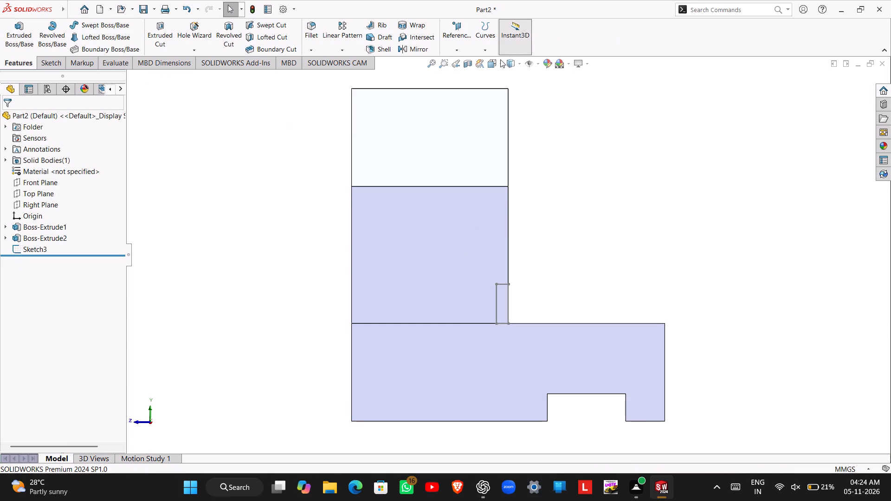
Cut-extrude the small corner rectangle Through All along the foot of the upright.
click(153, 25)
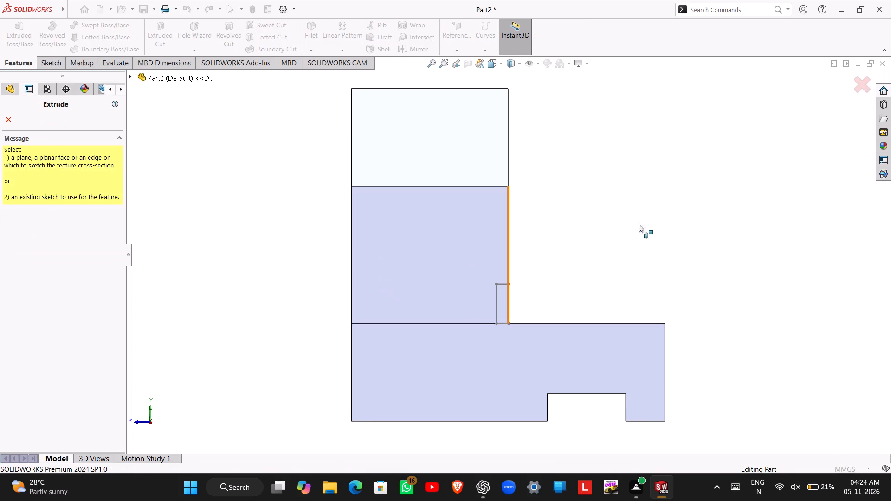
click(501, 284)
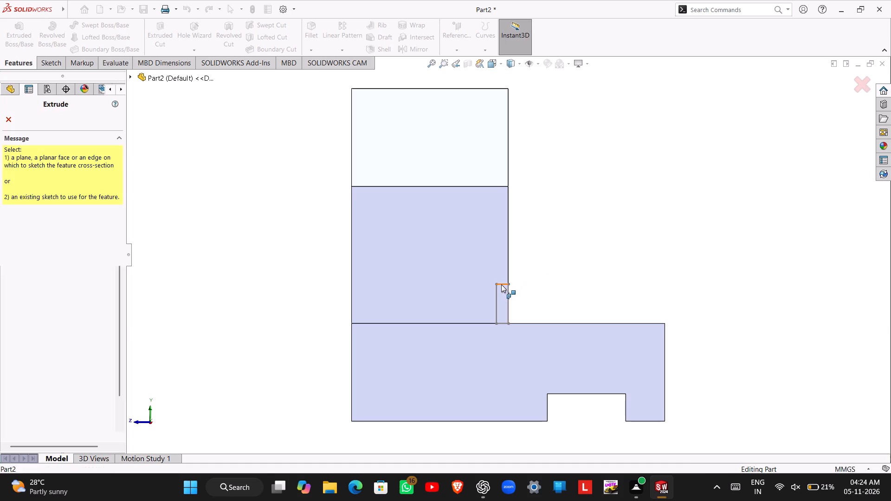
middle_drag(533, 271, 484, 279)
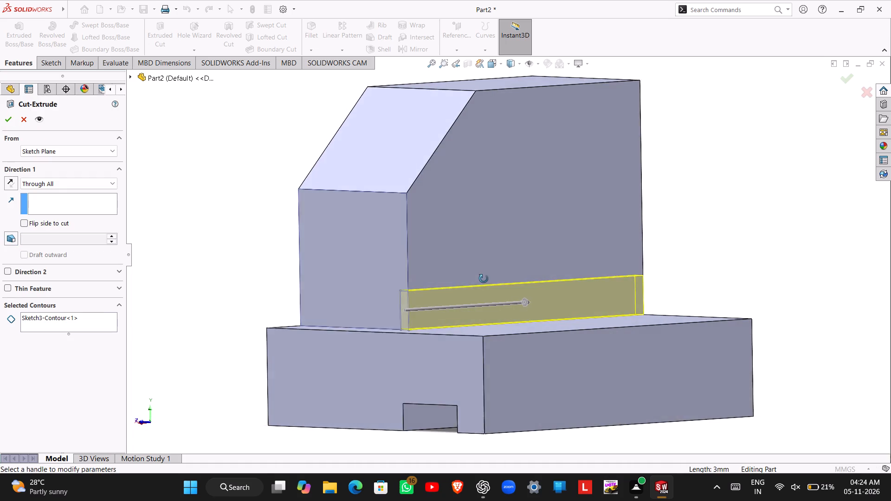
middle_drag(484, 279, 479, 282)
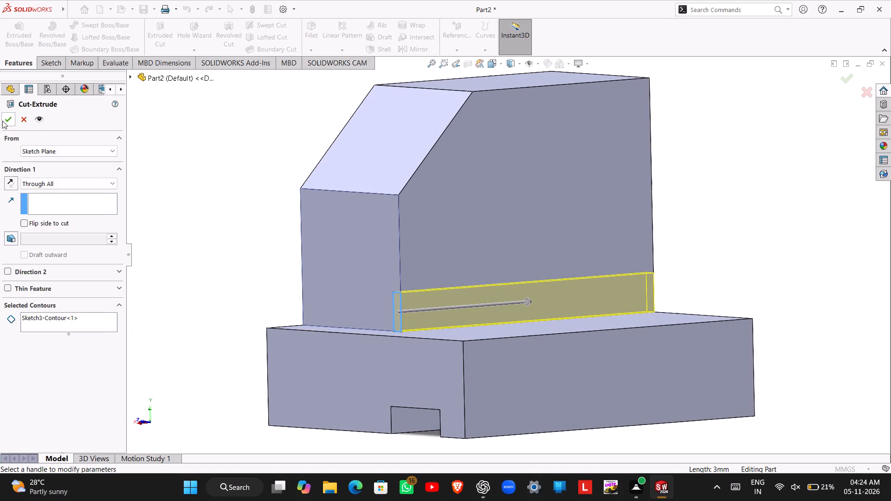
click(6, 120)
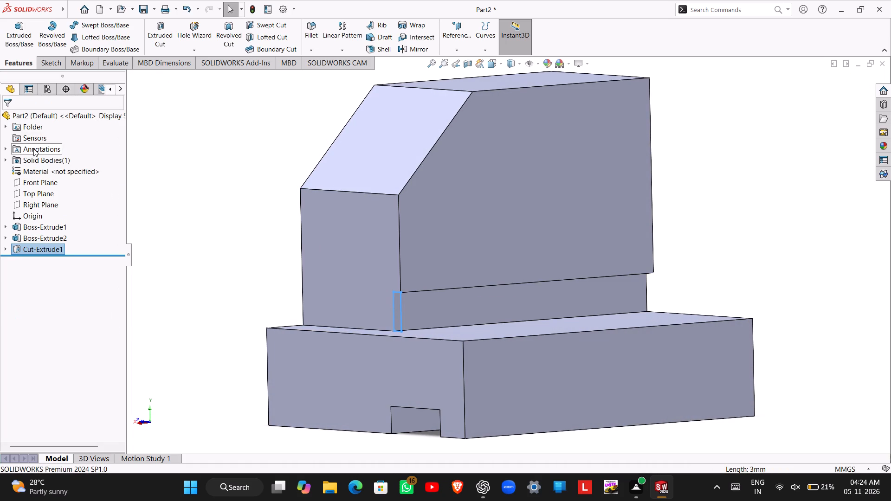
click(174, 200)
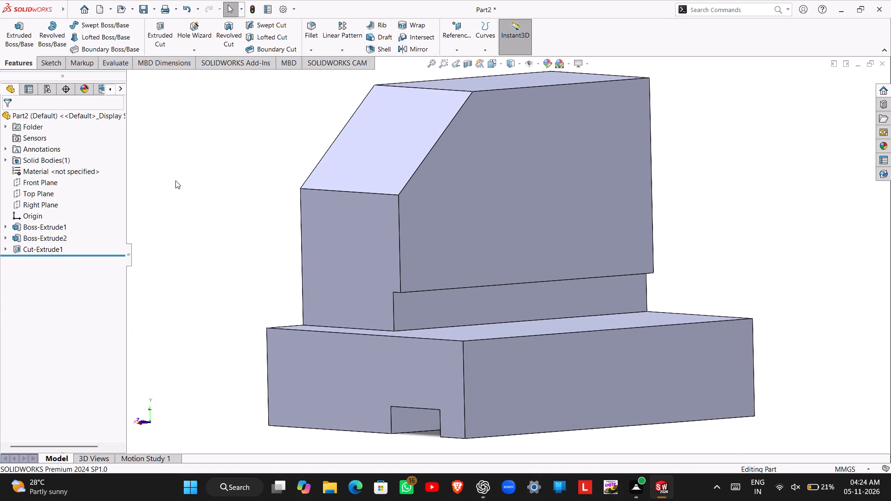
Fillet the upright's end edge at the base and the groove's lower, vertical end and upper inner edges with a 2 mm radius.
click(309, 33)
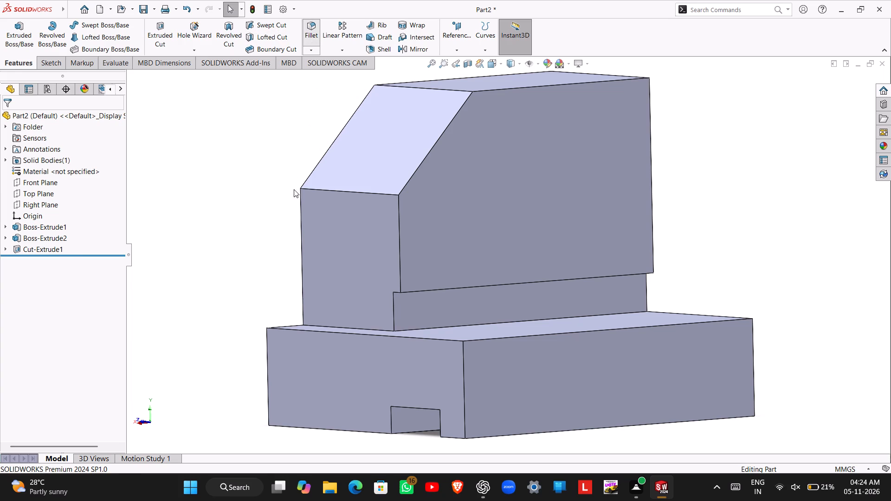
middle_drag(290, 186, 304, 194)
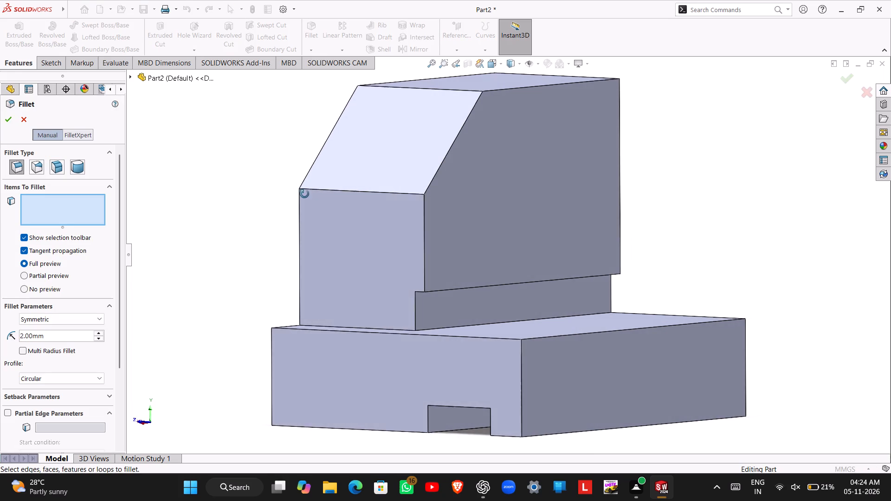
middle_drag(304, 194, 305, 230)
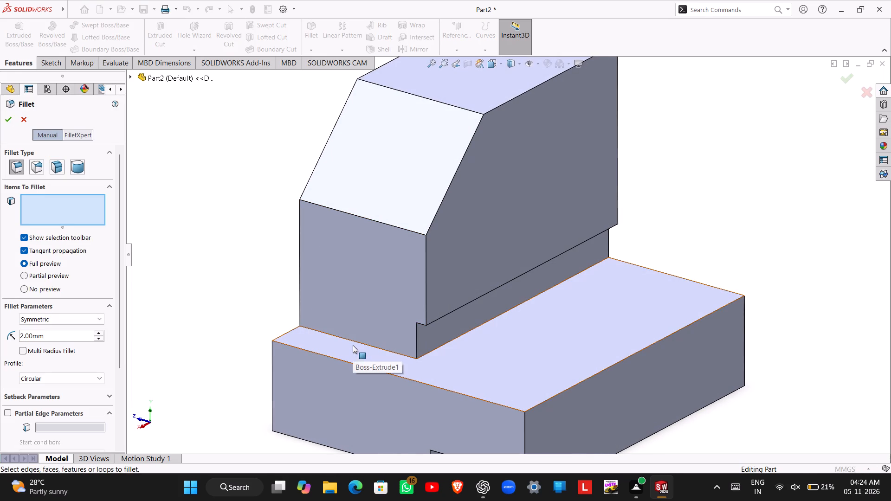
click(353, 342)
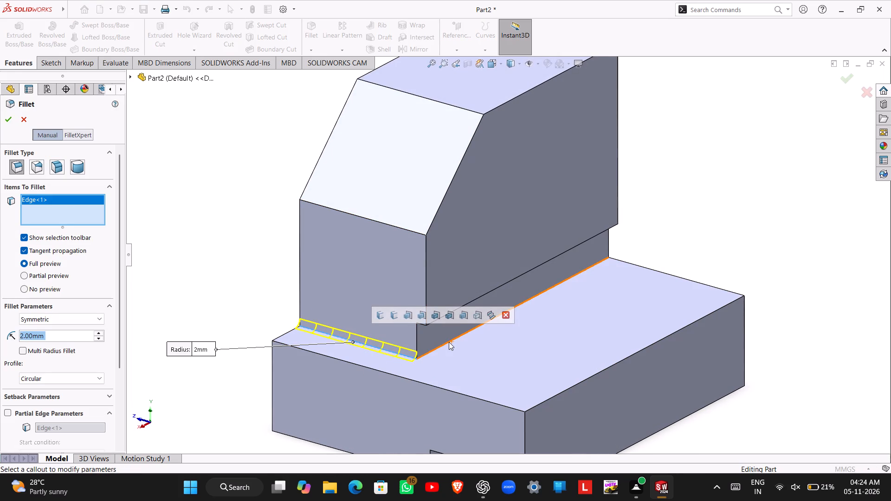
click(449, 342)
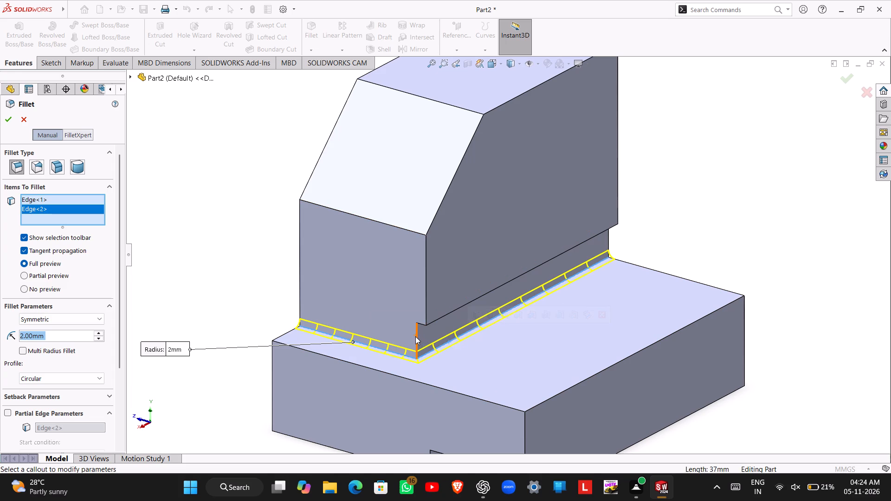
click(415, 336)
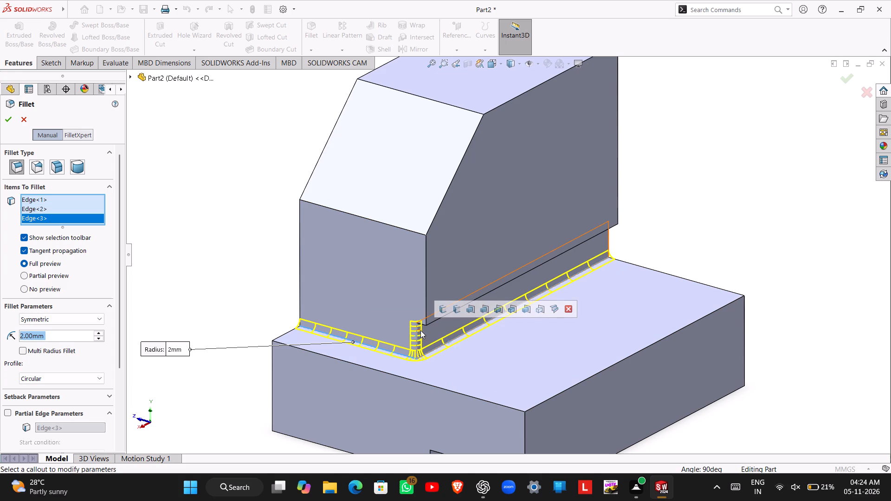
middle_drag(514, 334, 523, 302)
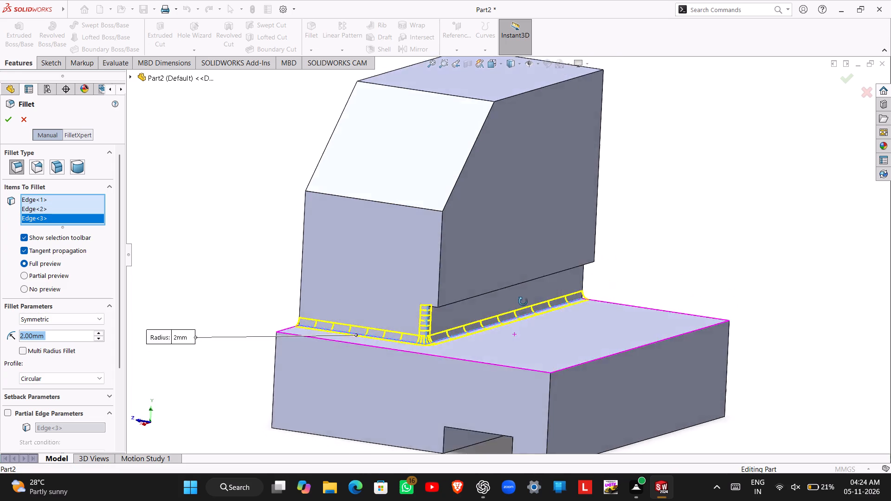
middle_drag(523, 302, 518, 246)
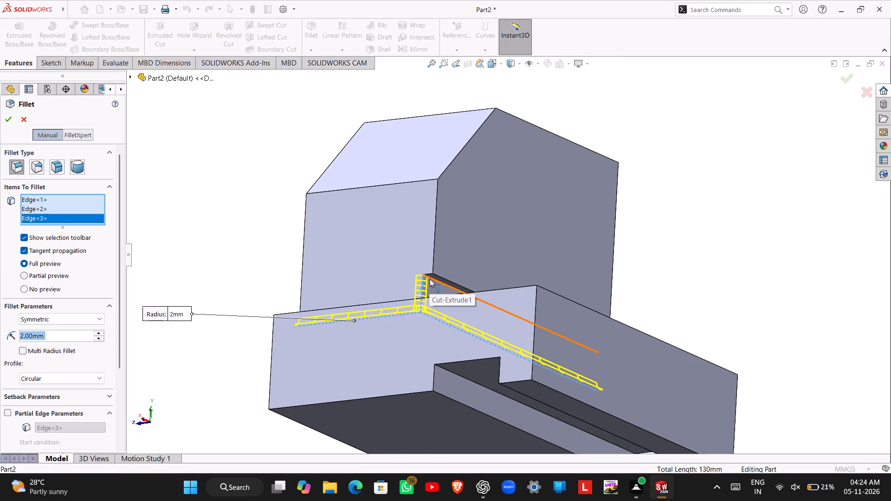
click(430, 278)
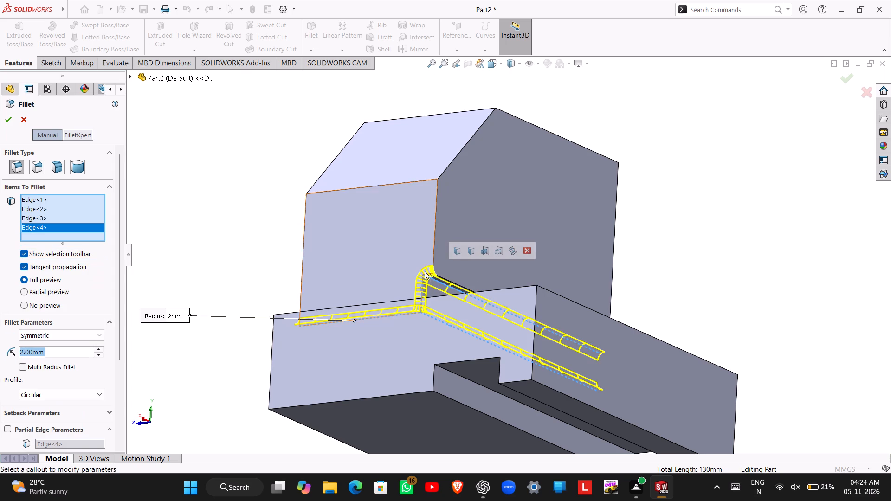
click(3, 119)
Start a sketch on the upright's top face and draw a horizontal line about 99 mm long from the midpoint of its outer short edge.
middle_drag(303, 219, 302, 280)
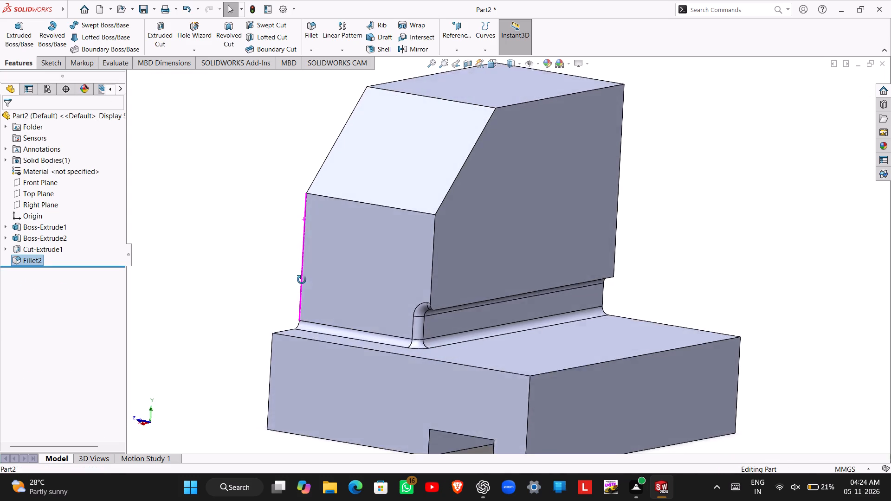
middle_drag(302, 280, 299, 299)
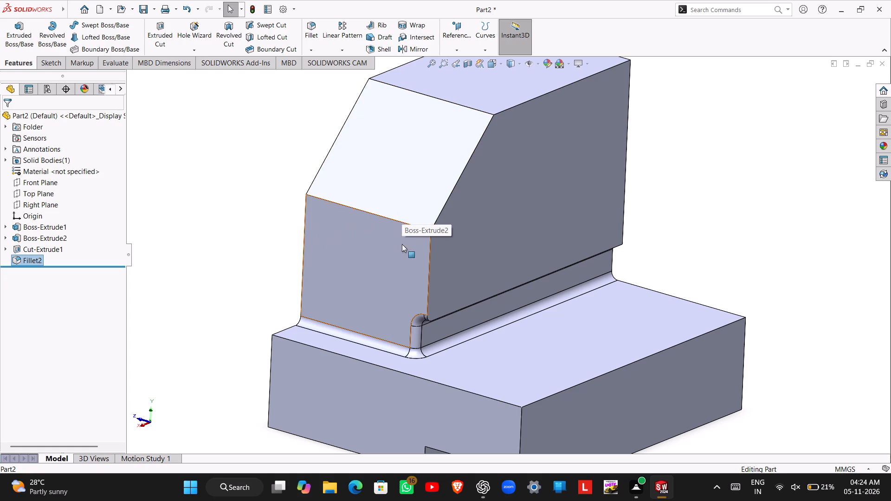
scroll(479, 270, up, 1)
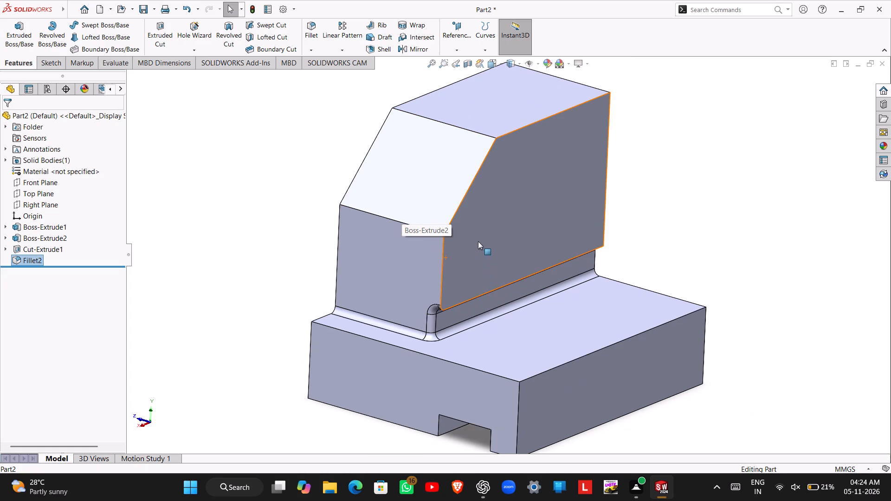
middle_drag(478, 241, 507, 324)
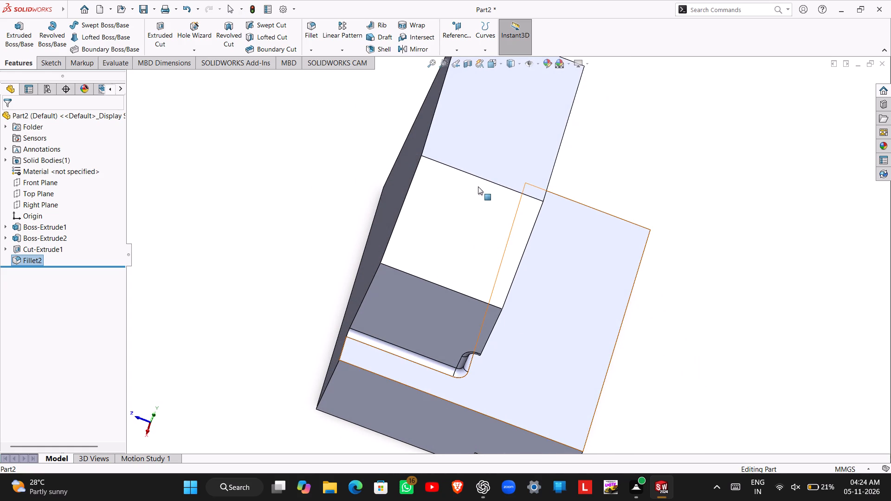
click(477, 167)
click(520, 138)
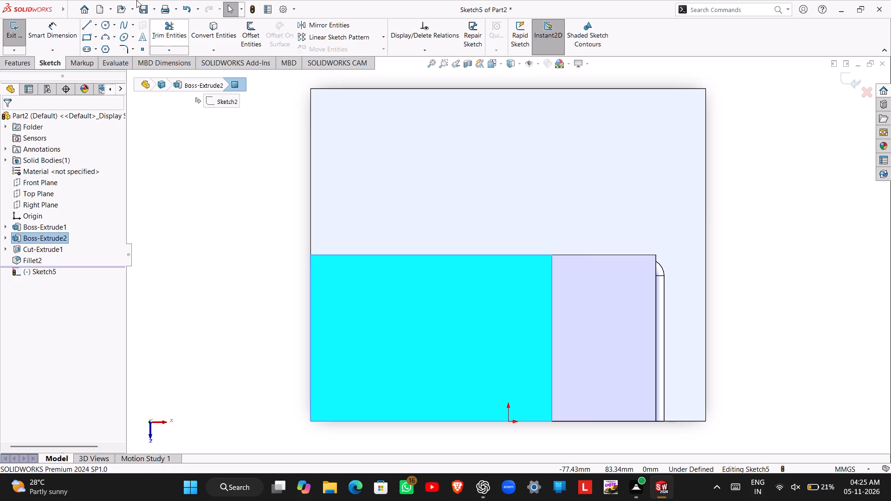
click(90, 25)
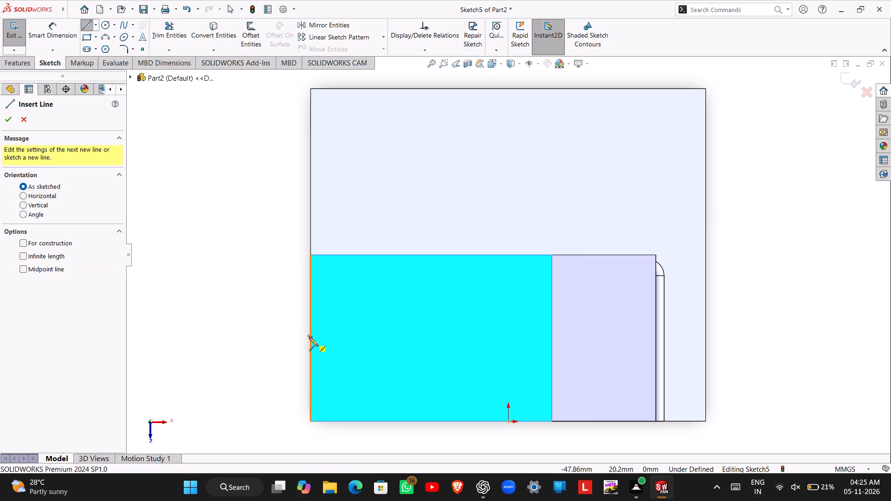
click(309, 337)
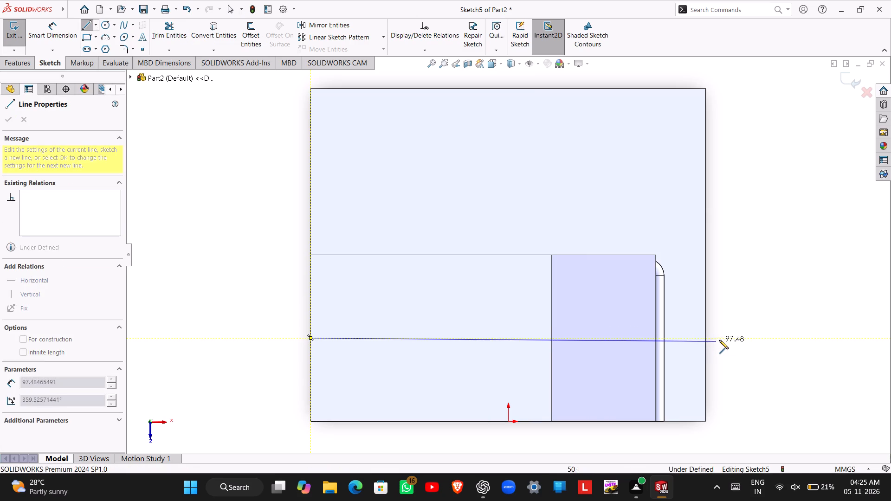
click(723, 337)
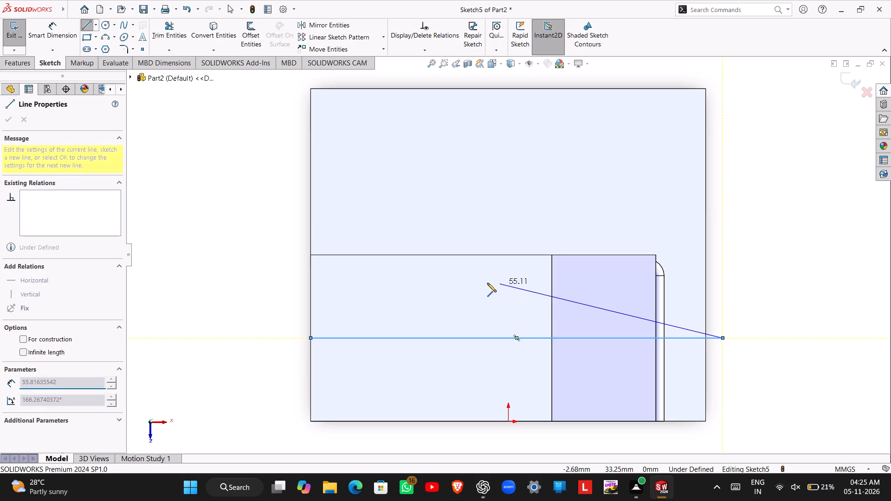
key(Escape)
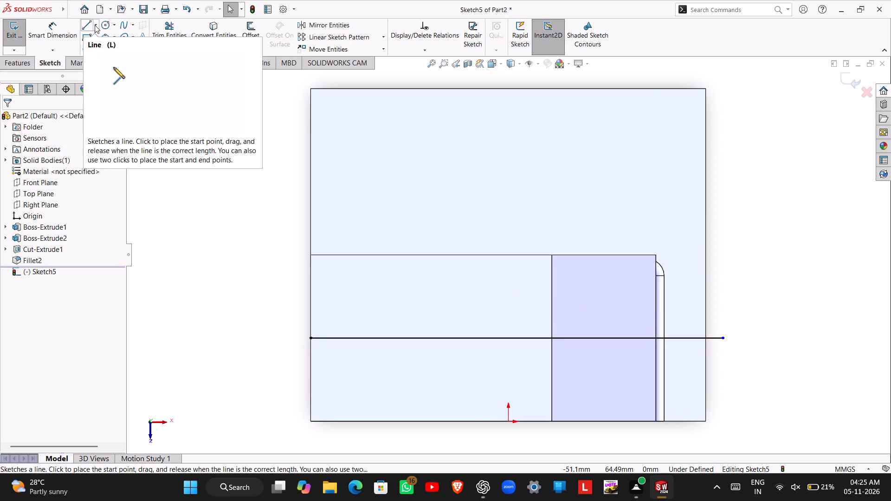
Convert the horizontal midline to construction geometry.
click(95, 25)
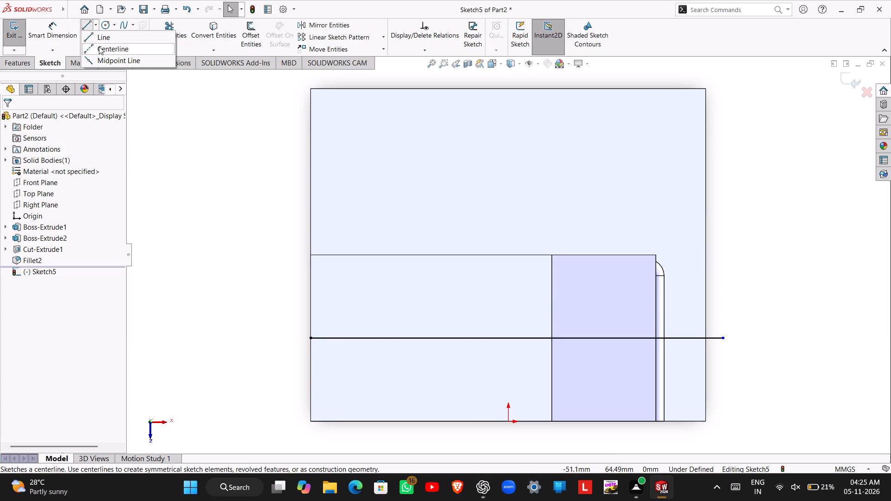
key(Escape)
click(338, 336)
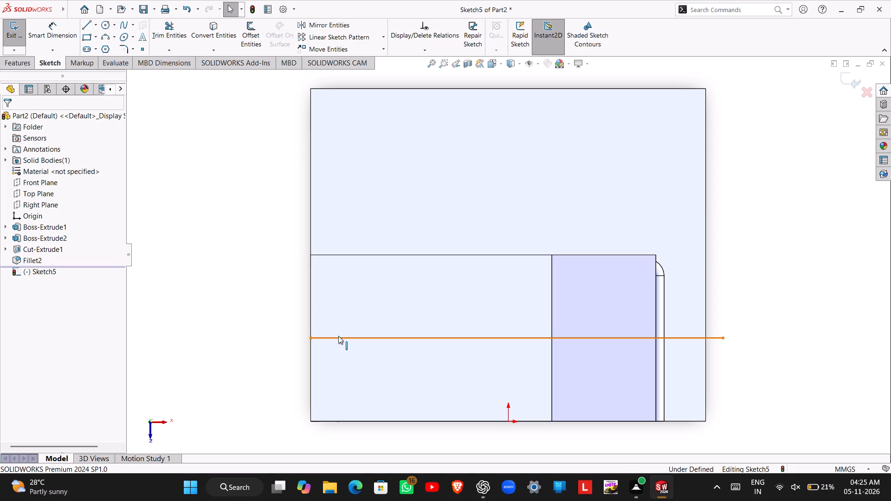
click(21, 298)
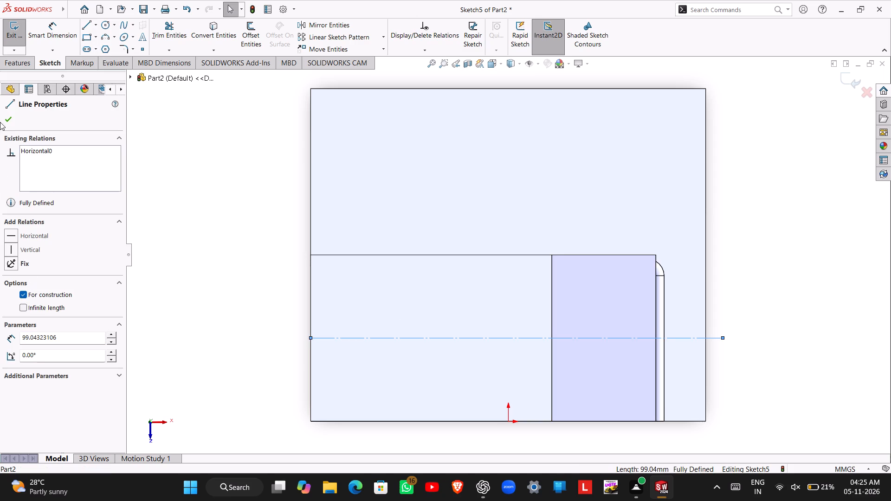
click(8, 116)
key(Escape)
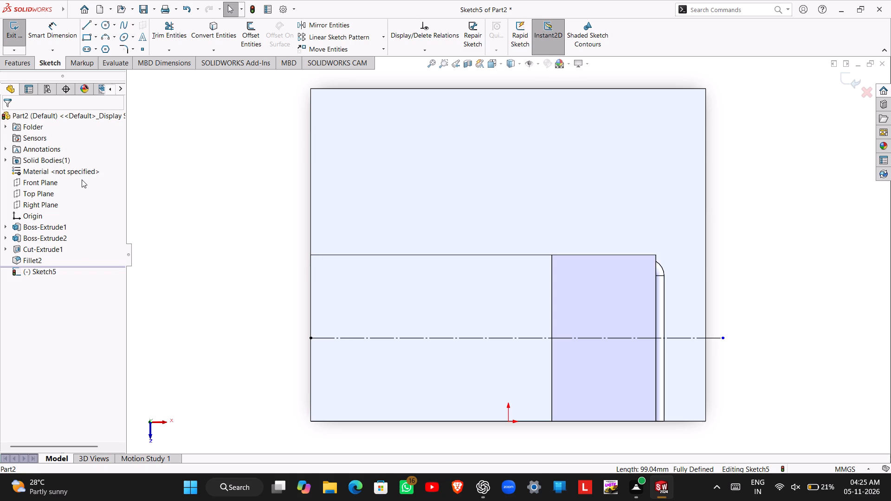
Measure the distance between the two long edges of the upright's top face.
right_drag(203, 221, 213, 168)
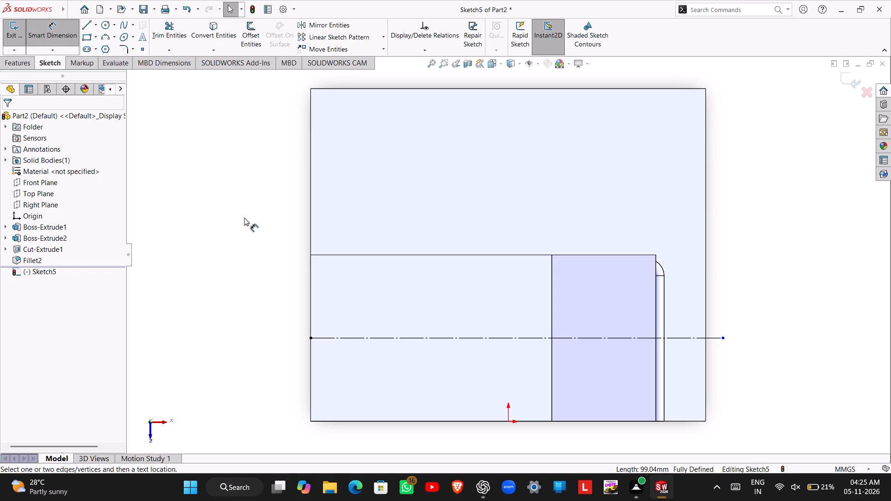
click(360, 256)
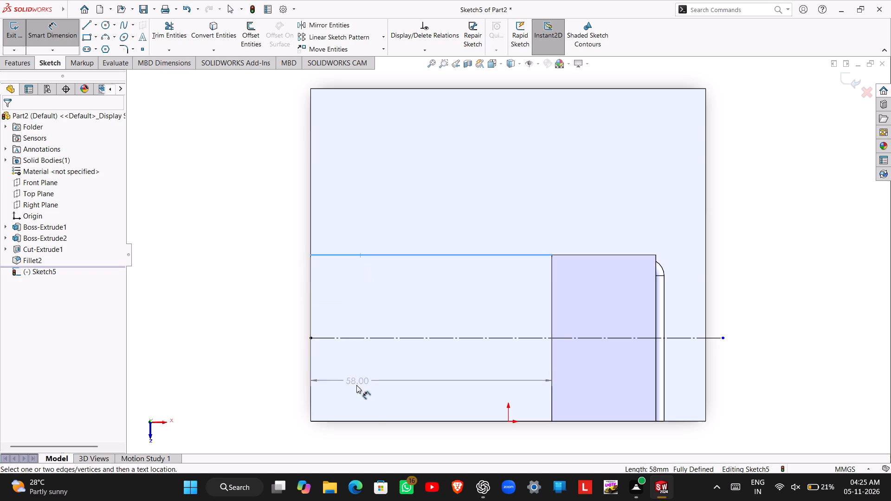
click(364, 420)
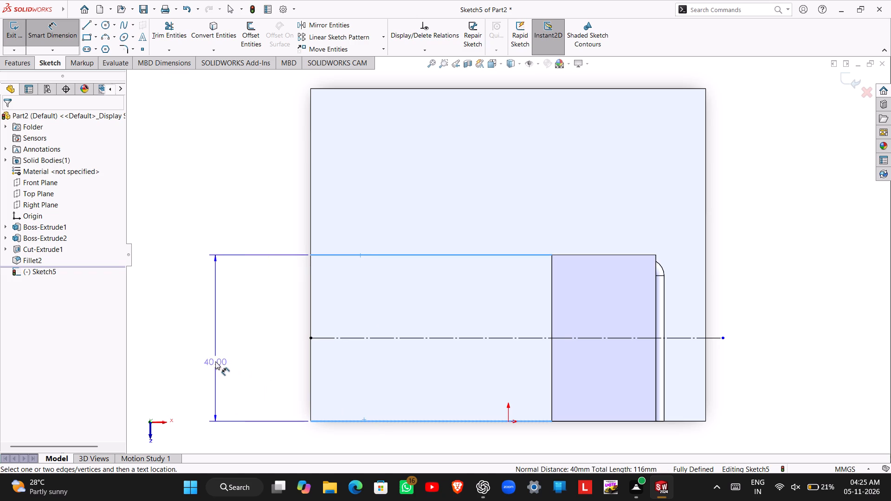
key(Escape)
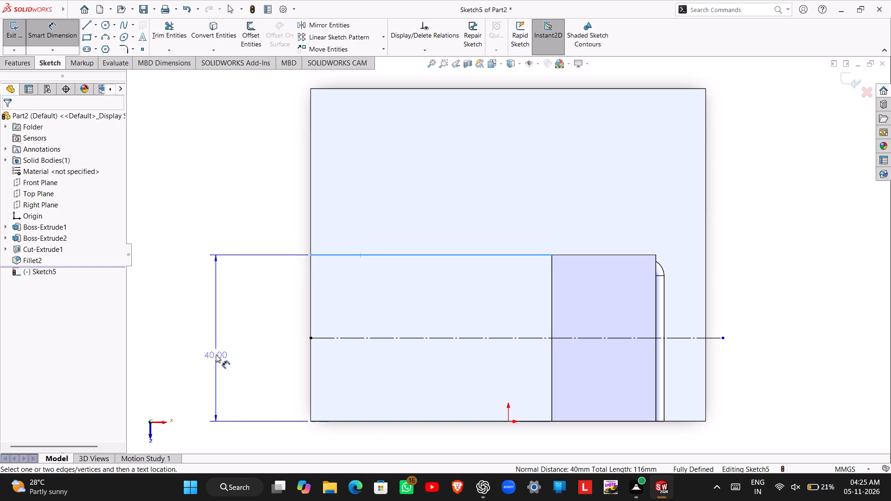
key(Escape)
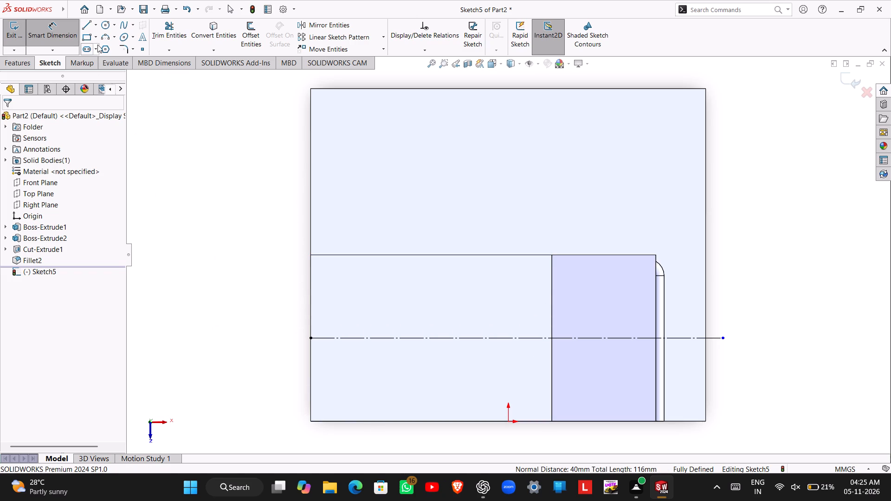
Sketch a corner rectangle about 58 × 27 mm across the centreline, from the top face's outer short edge to the slope's edge.
click(86, 36)
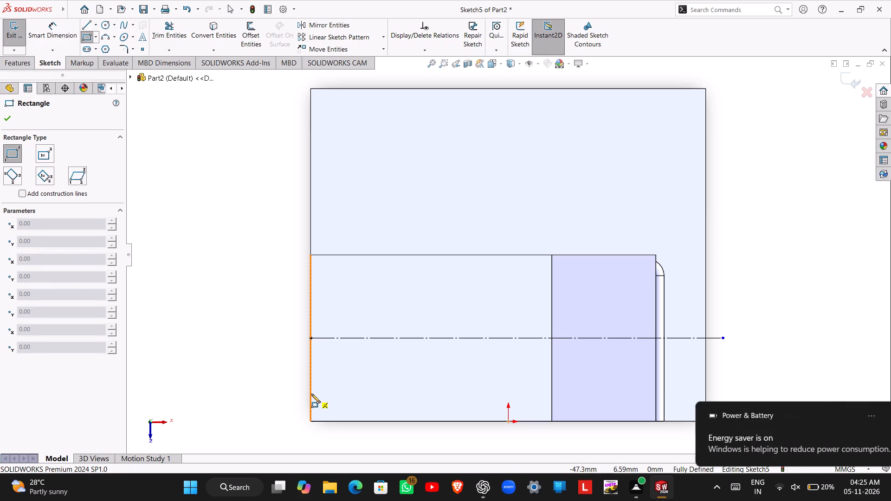
click(310, 394)
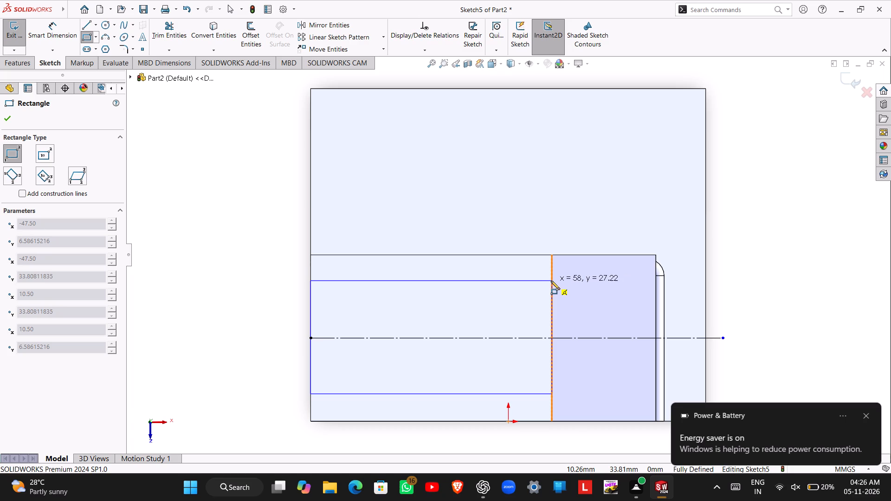
click(551, 281)
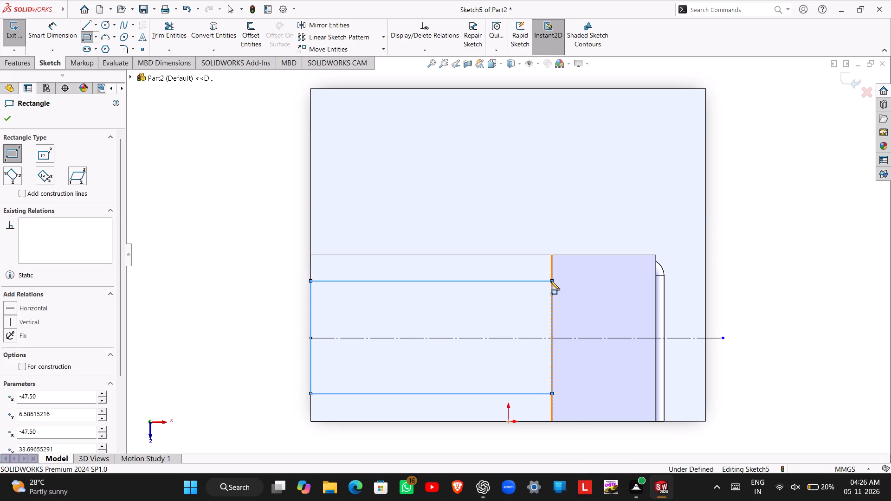
key(Escape)
right_drag(238, 364, 241, 312)
key(Escape)
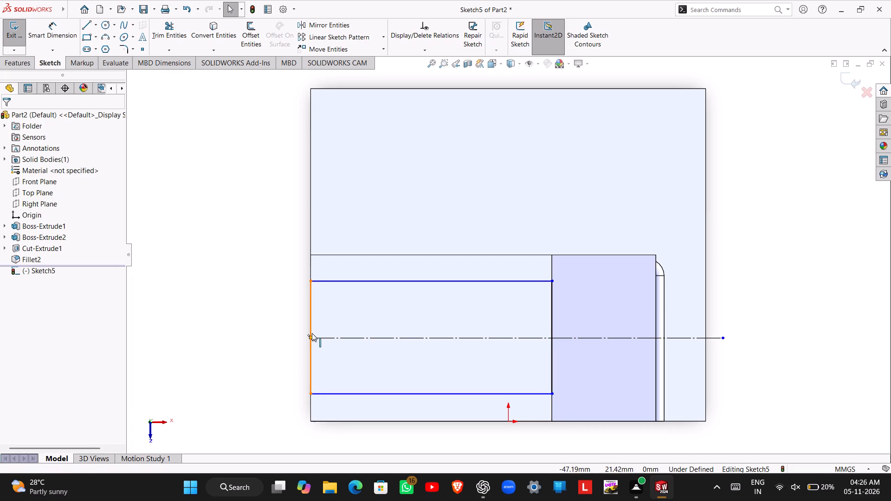
key(Escape)
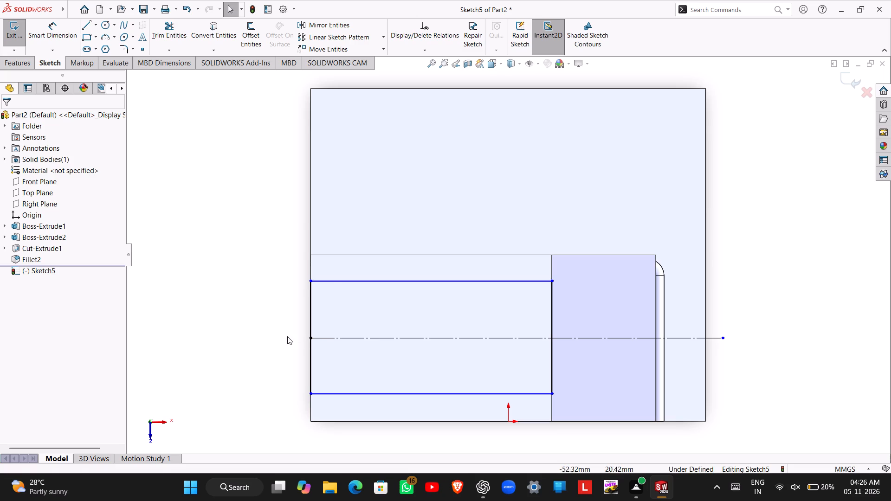
Dimension the rectangle's outer short side to 10 mm.
right_drag(267, 342, 265, 292)
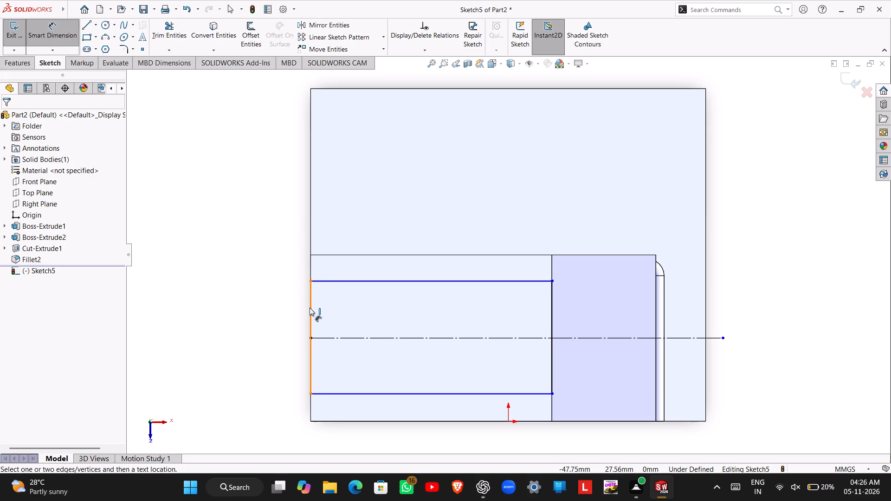
click(310, 308)
click(288, 318)
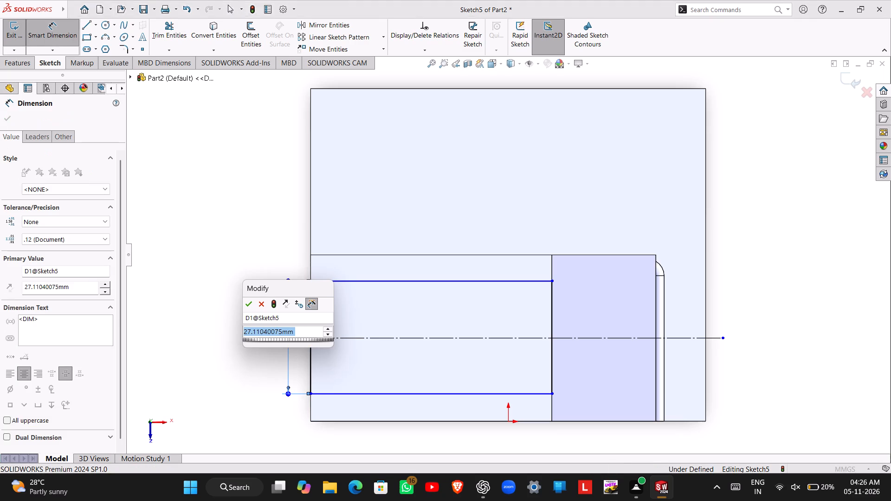
text(10)
key(Return)
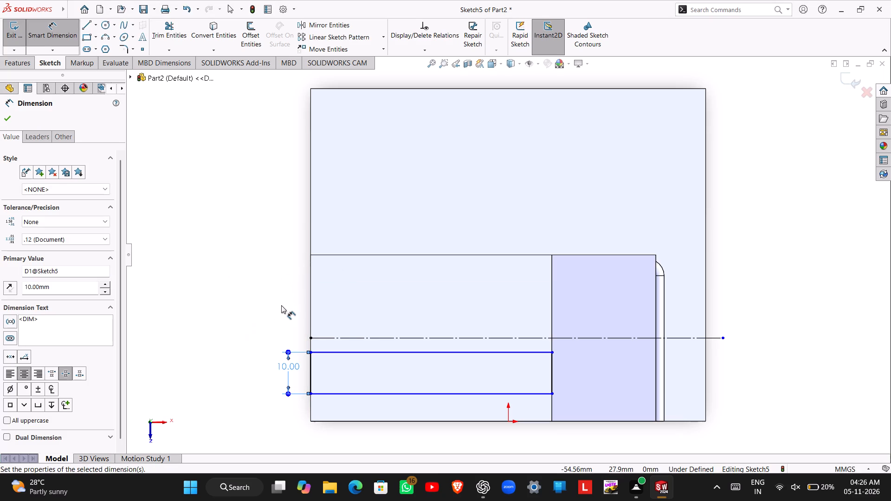
key(Escape)
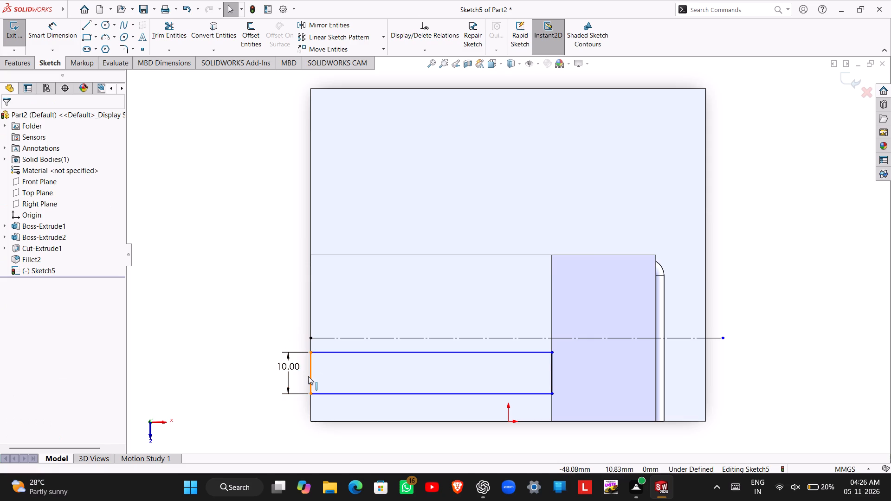
Centre the rectangle on the centreline by making its outer short side's midpoint coincident with the centreline's endpoint.
click(310, 373)
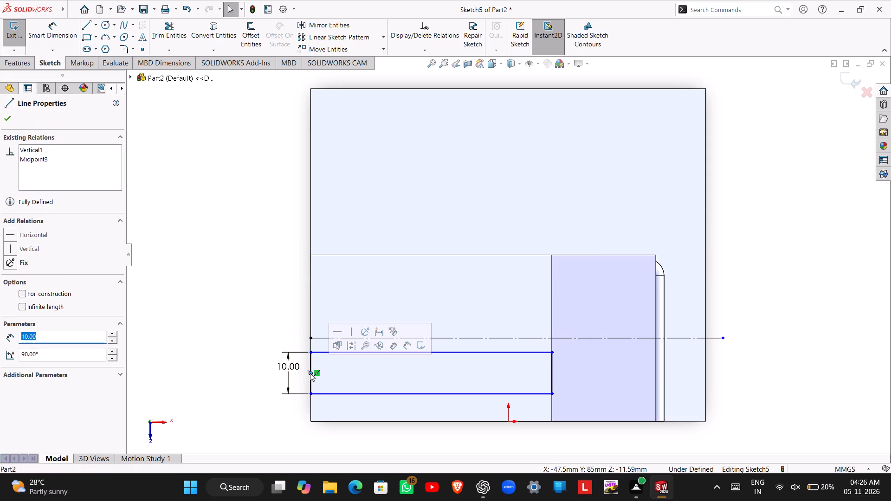
ctrl+click(311, 337)
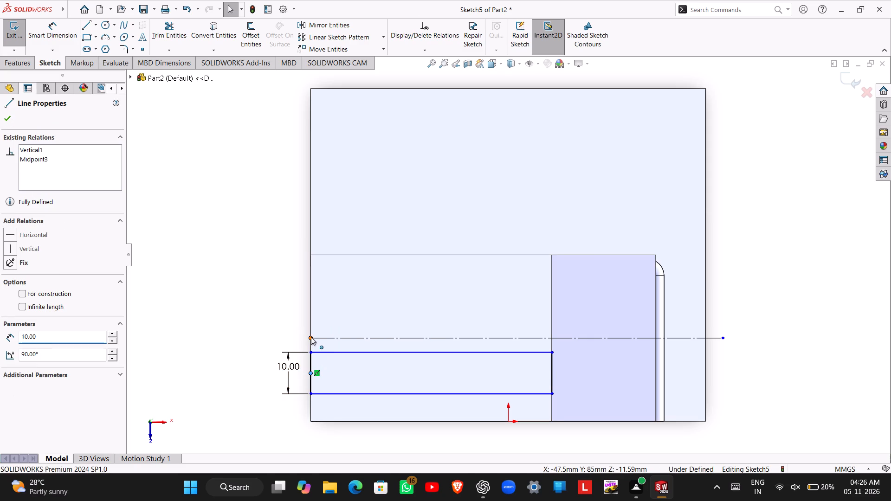
click(7, 307)
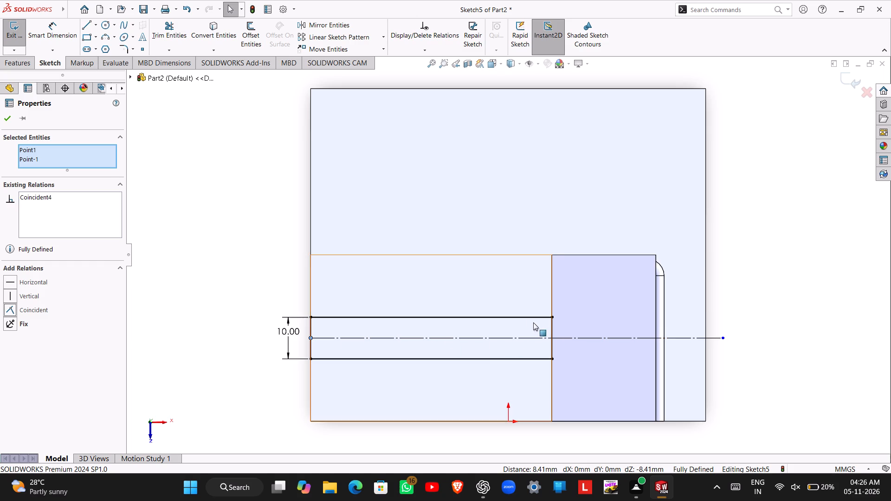
click(512, 316)
key(Escape)
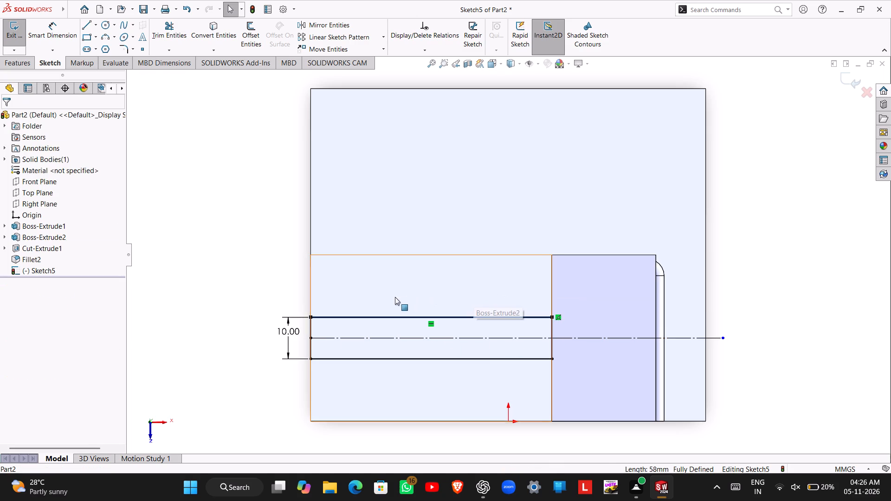
Exit the top-face rectangle sketch.
right_drag(171, 351, 174, 286)
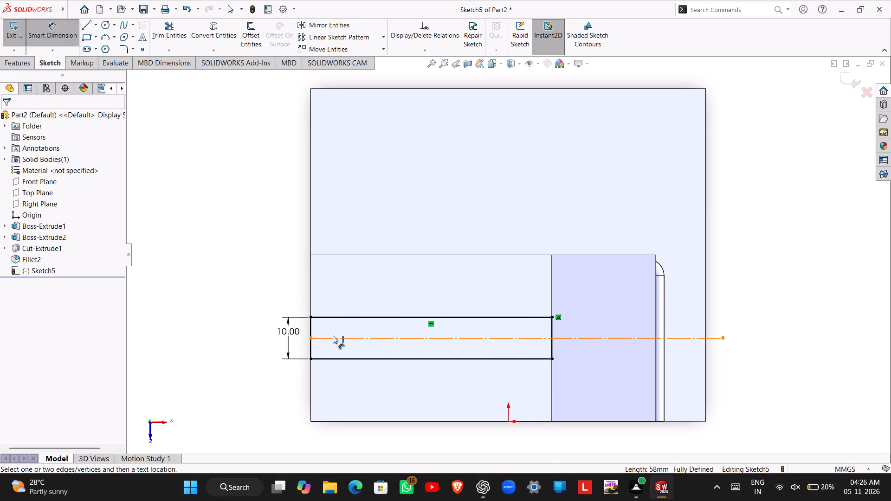
middle_drag(360, 353, 360, 335)
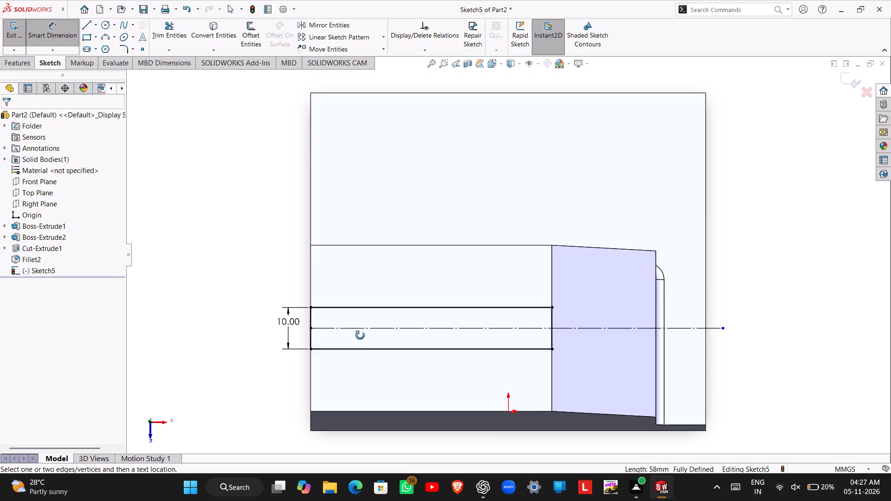
middle_drag(360, 335, 405, 291)
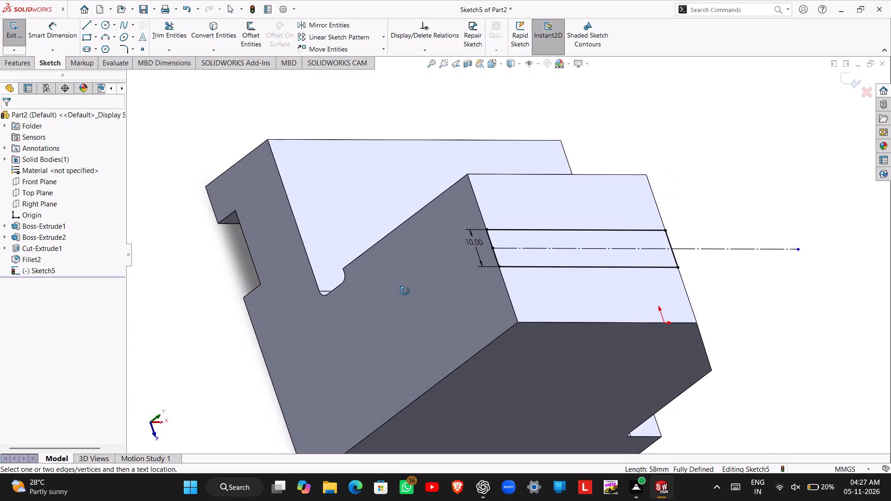
middle_drag(405, 291, 378, 291)
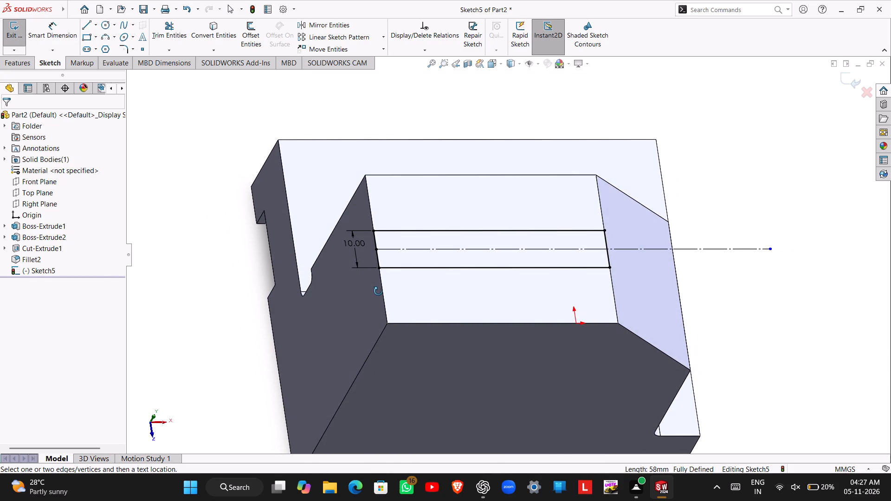
middle_drag(378, 291, 377, 291)
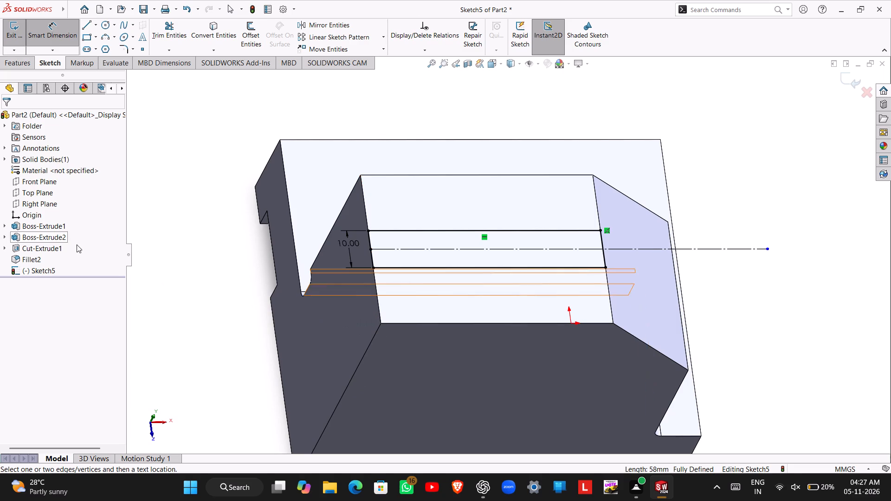
right_click(26, 239)
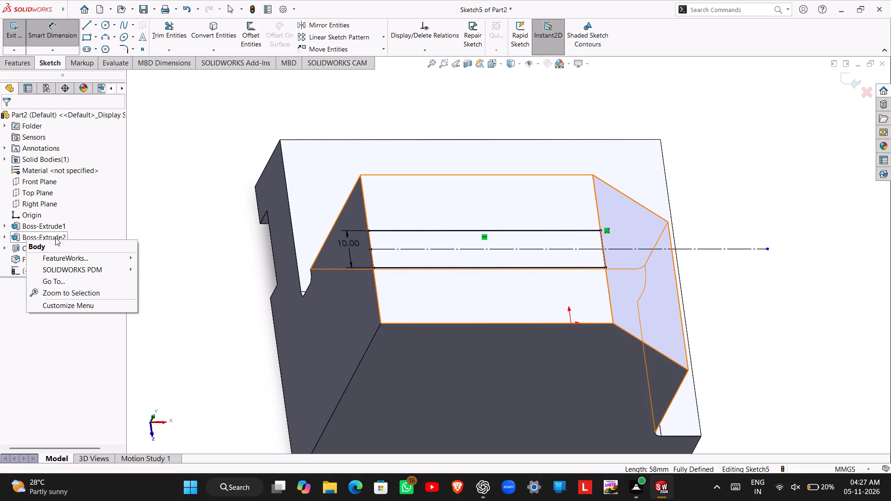
click(20, 41)
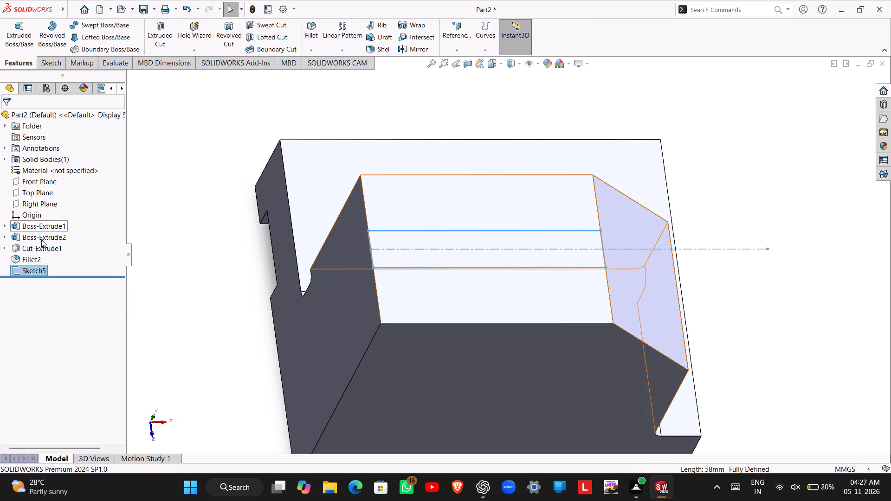
Open the upright's profile sketch, measure the height of its long vertical side, and exit without adding a dimension.
right_click(41, 239)
click(61, 212)
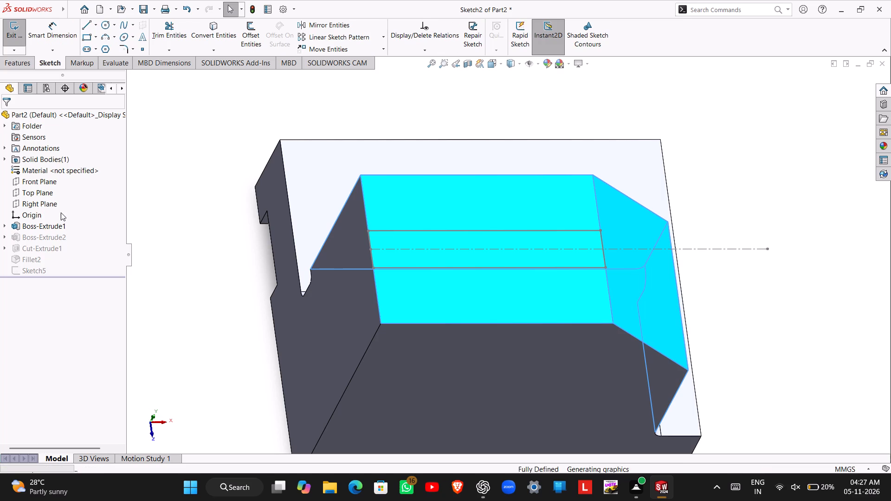
right_drag(250, 186, 248, 150)
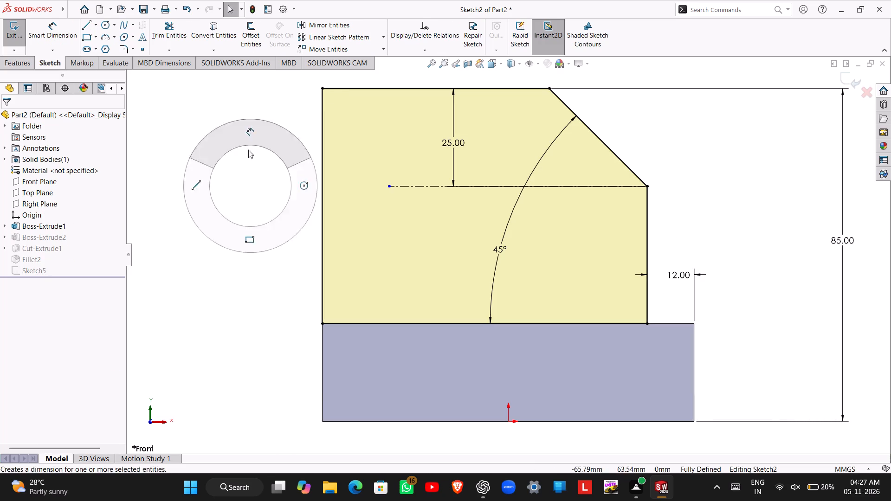
right_drag(248, 150, 253, 124)
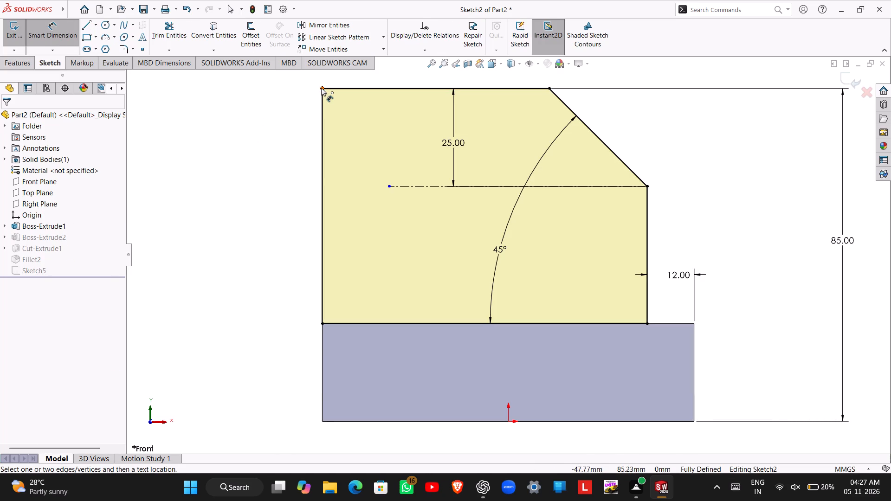
click(321, 88)
click(323, 324)
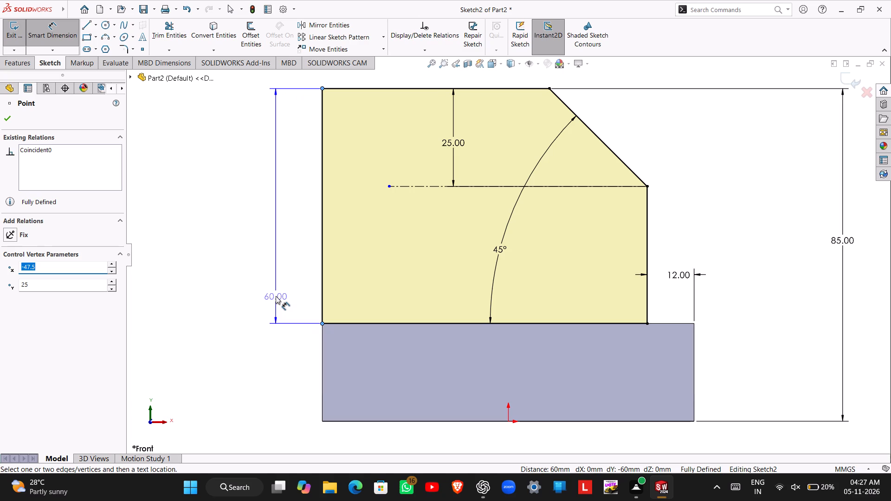
click(276, 296)
key(Escape)
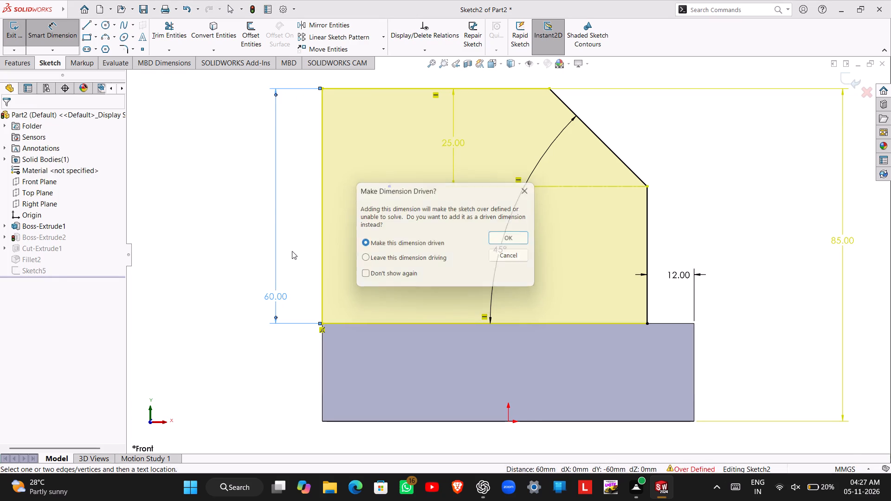
key(Escape)
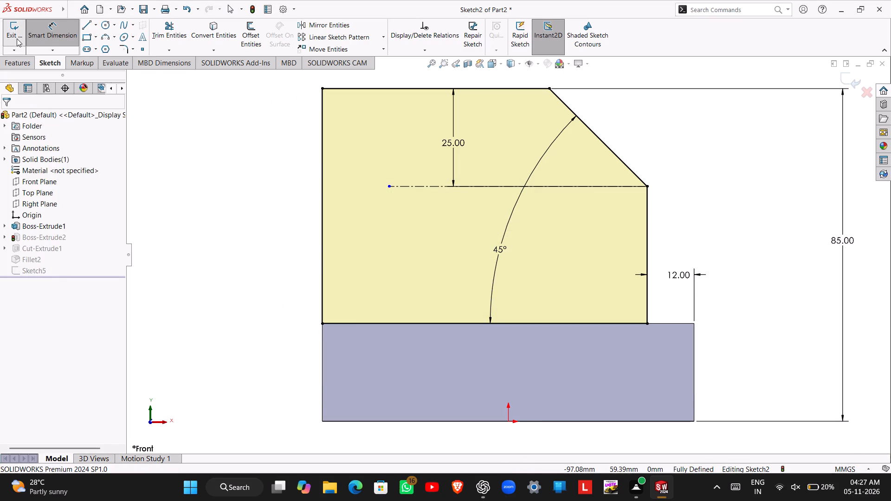
click(17, 39)
Examine the part and its top-face slot sketch from tilted, left, right and top views.
middle_drag(303, 206, 293, 308)
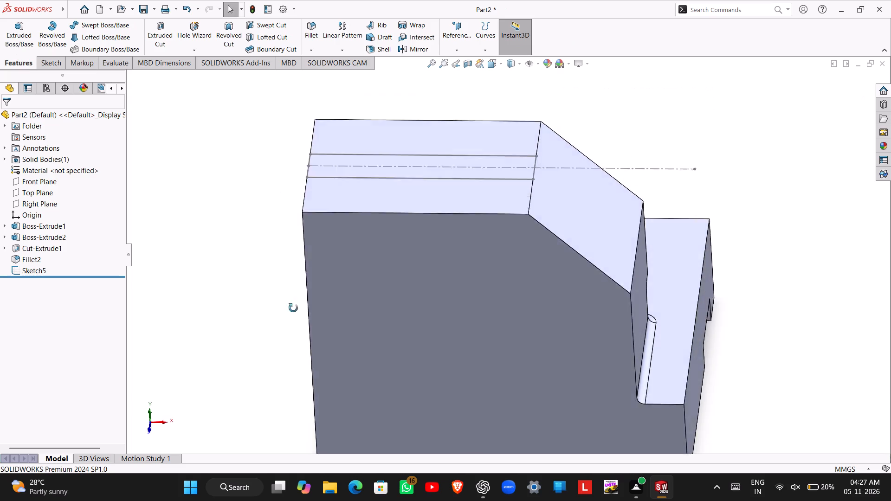
middle_drag(293, 308, 301, 337)
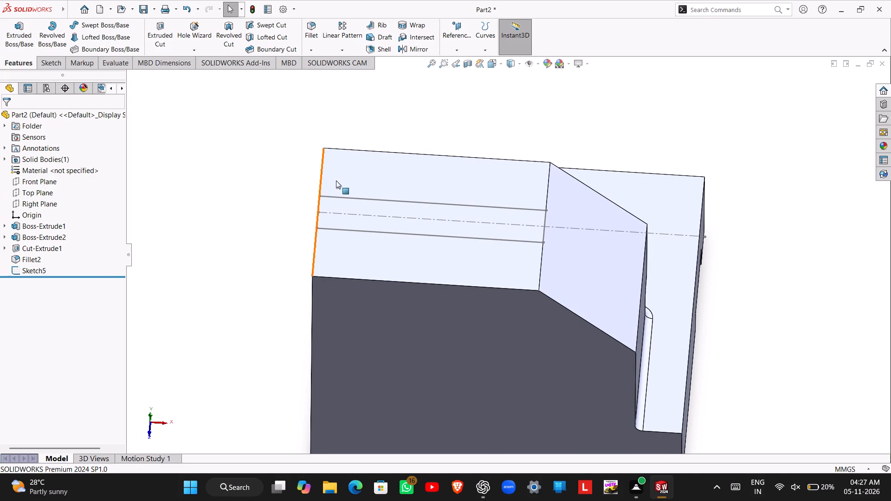
middle_drag(336, 180, 340, 214)
right_drag(319, 238, 299, 240)
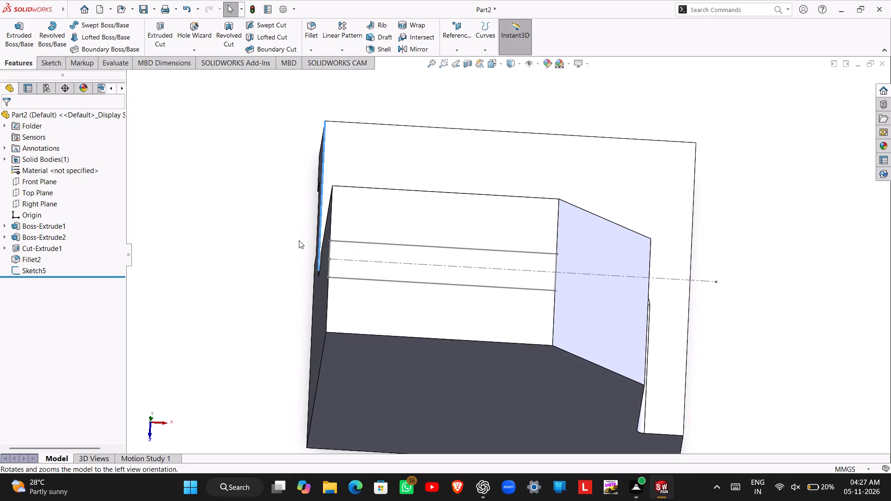
right_drag(299, 240, 272, 167)
right_drag(472, 219, 472, 216)
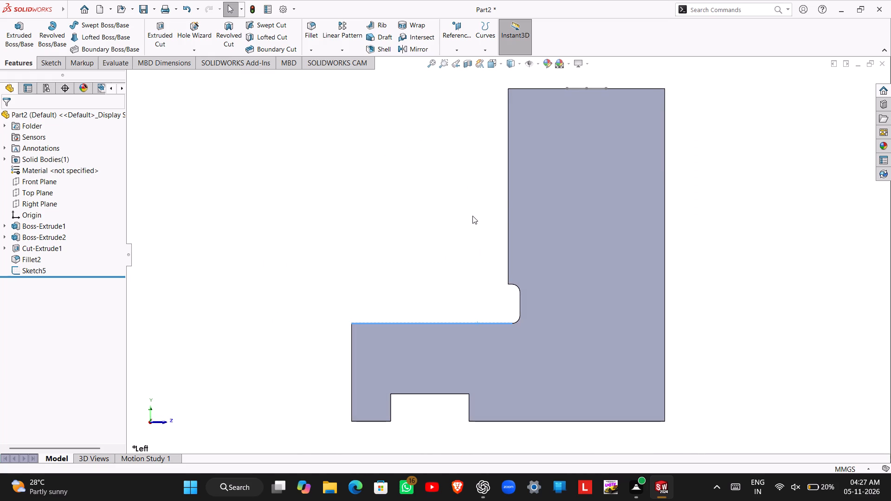
right_drag(472, 216, 471, 238)
right_drag(450, 238, 451, 225)
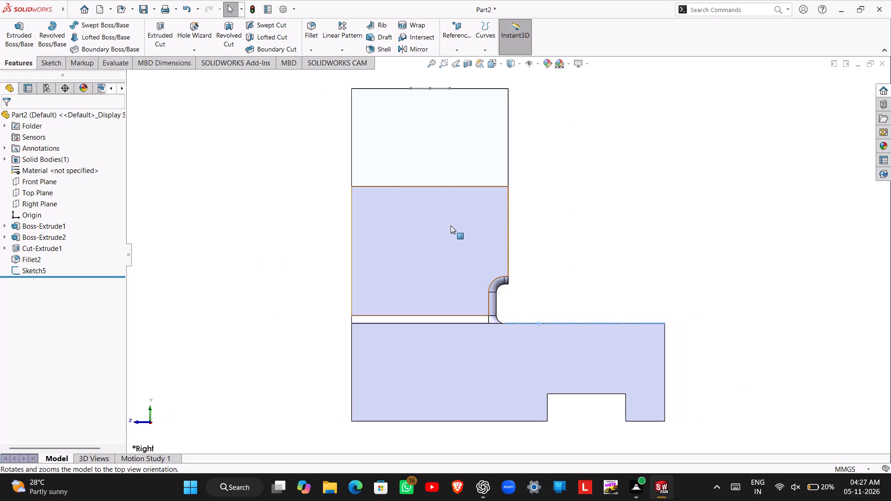
right_drag(451, 225, 440, 185)
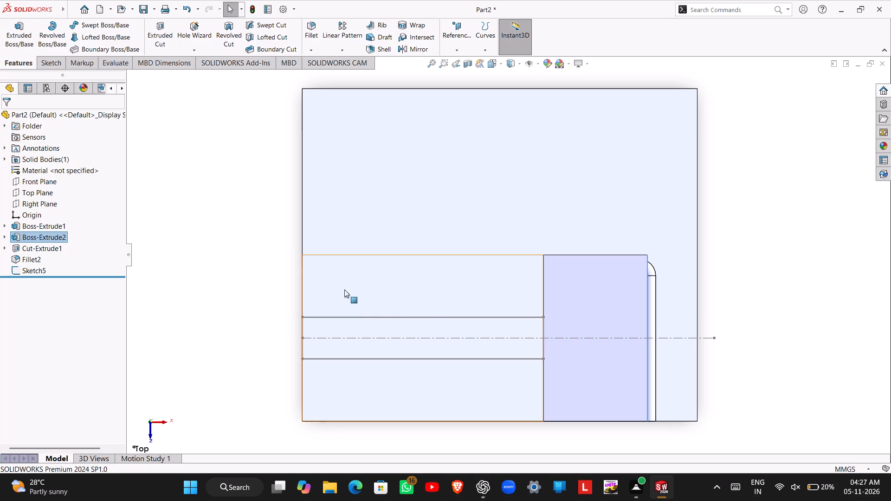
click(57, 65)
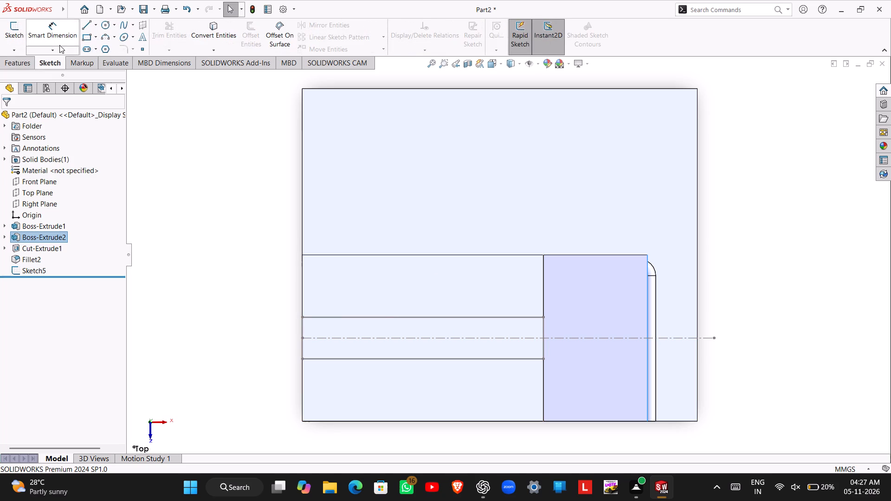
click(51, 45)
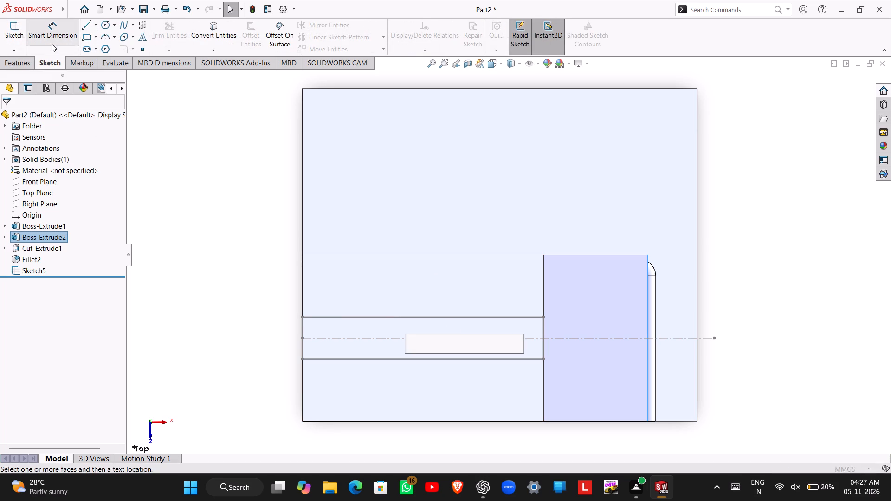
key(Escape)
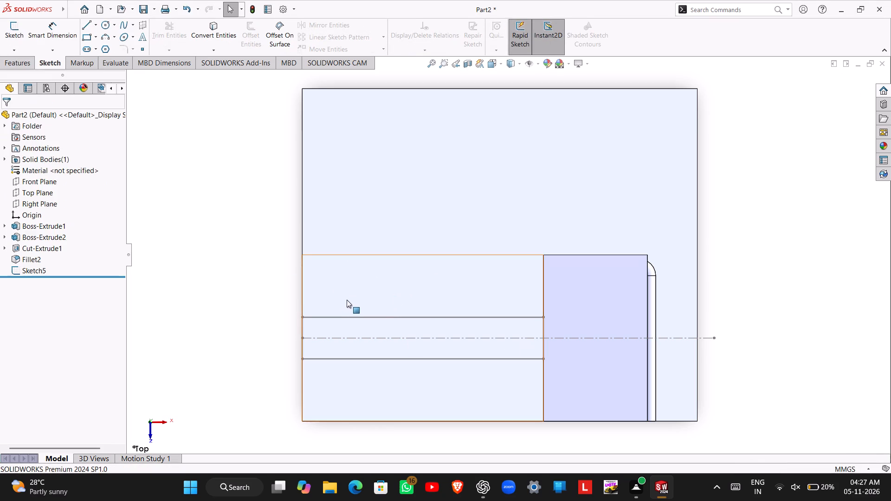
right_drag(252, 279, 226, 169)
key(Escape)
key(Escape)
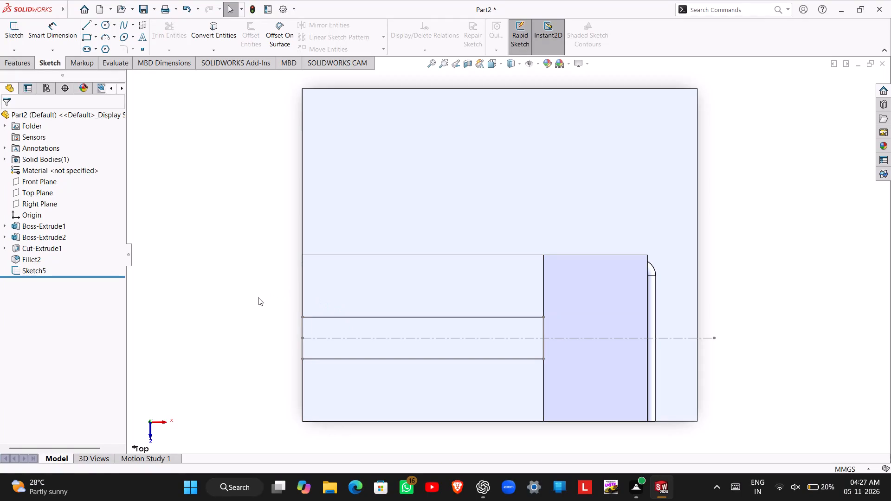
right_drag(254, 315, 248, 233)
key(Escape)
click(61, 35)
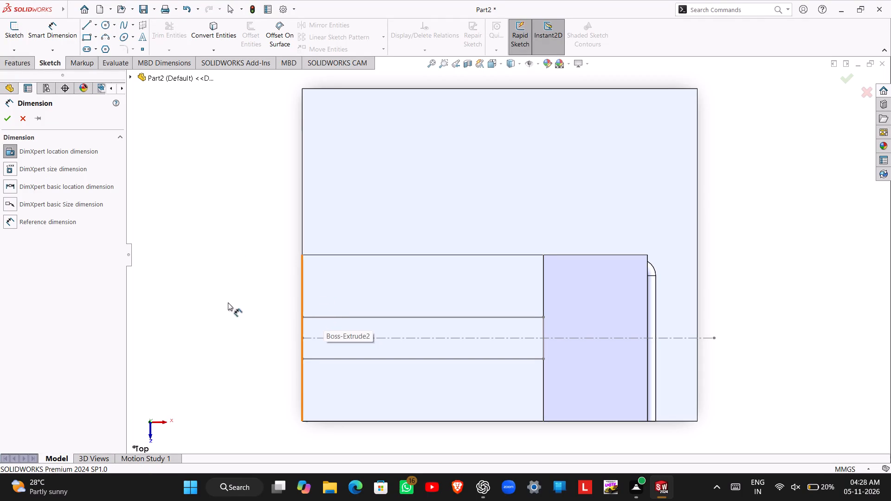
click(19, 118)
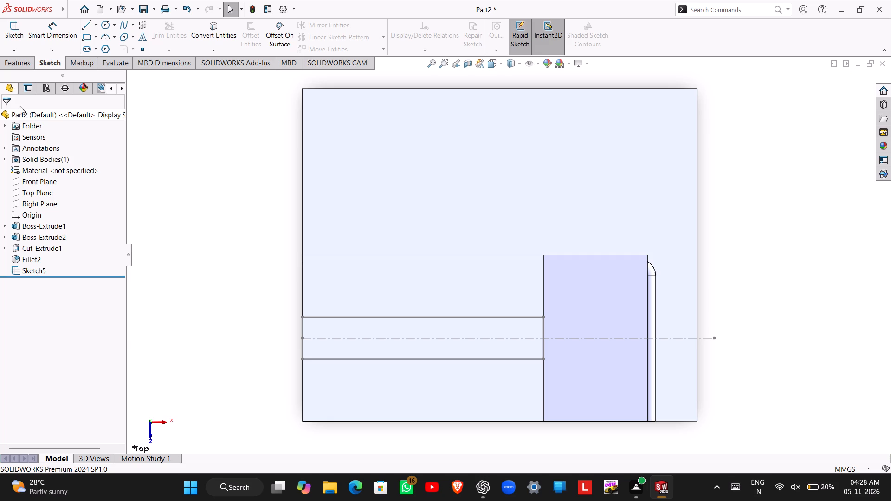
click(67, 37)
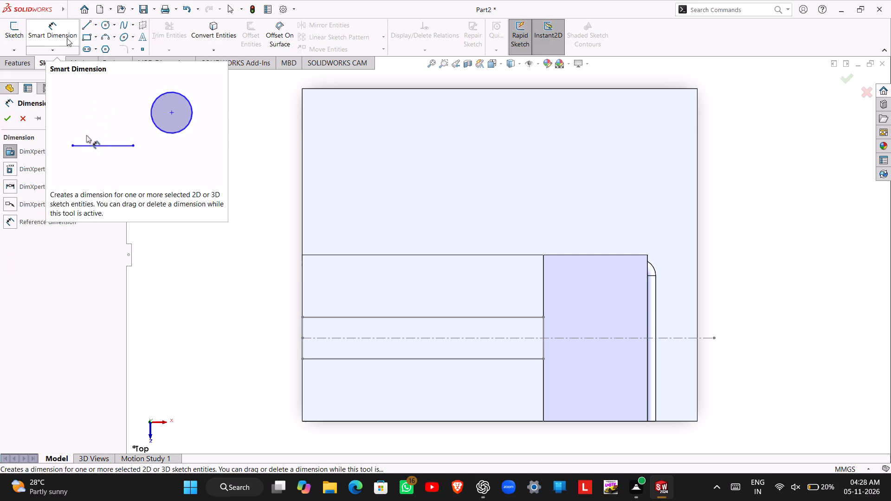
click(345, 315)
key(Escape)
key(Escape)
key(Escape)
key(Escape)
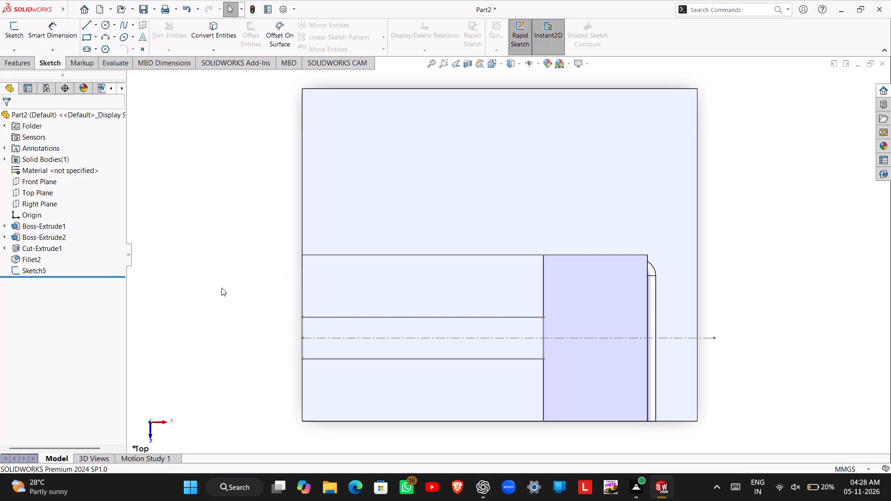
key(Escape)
Undo back past the visit to the upright's profile sketch until the top-face rectangle sketch is open for editing.
key(ctrl+z)
key(ctrl+z)
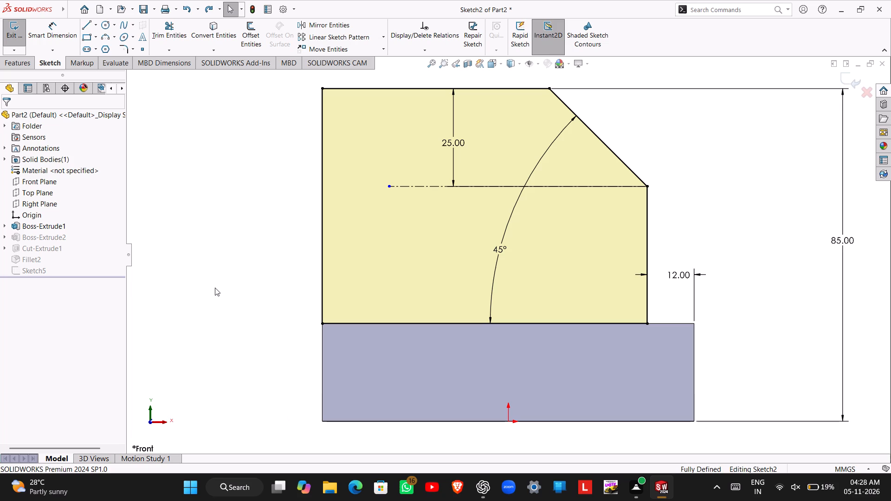
key(ctrl+z)
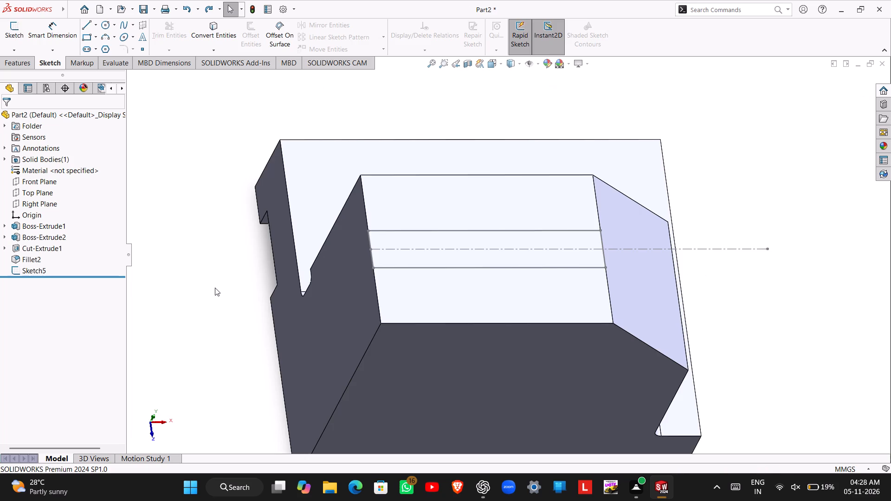
key(ctrl+z)
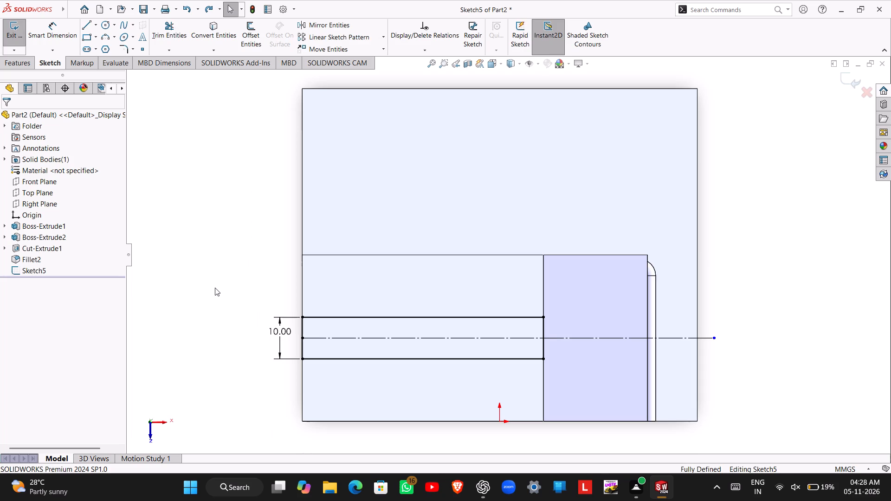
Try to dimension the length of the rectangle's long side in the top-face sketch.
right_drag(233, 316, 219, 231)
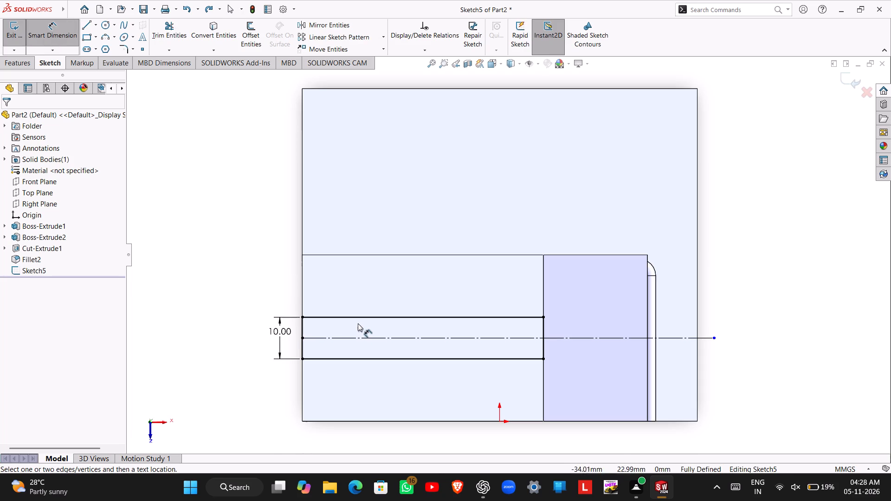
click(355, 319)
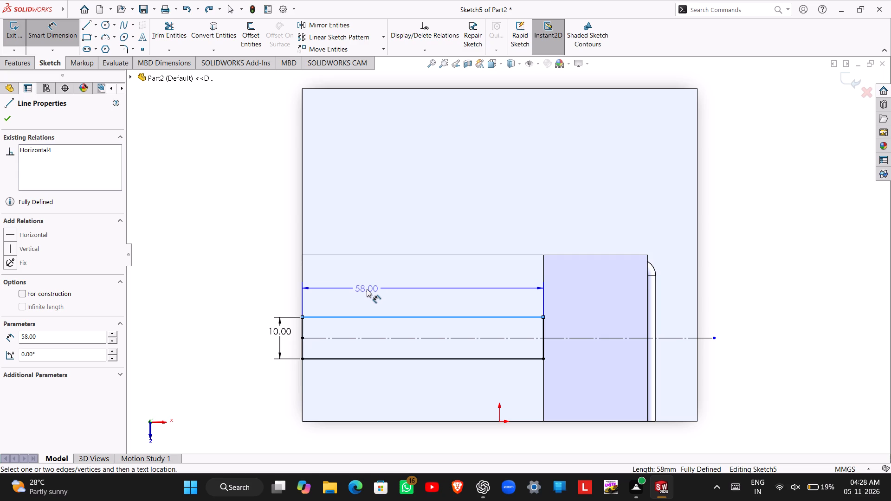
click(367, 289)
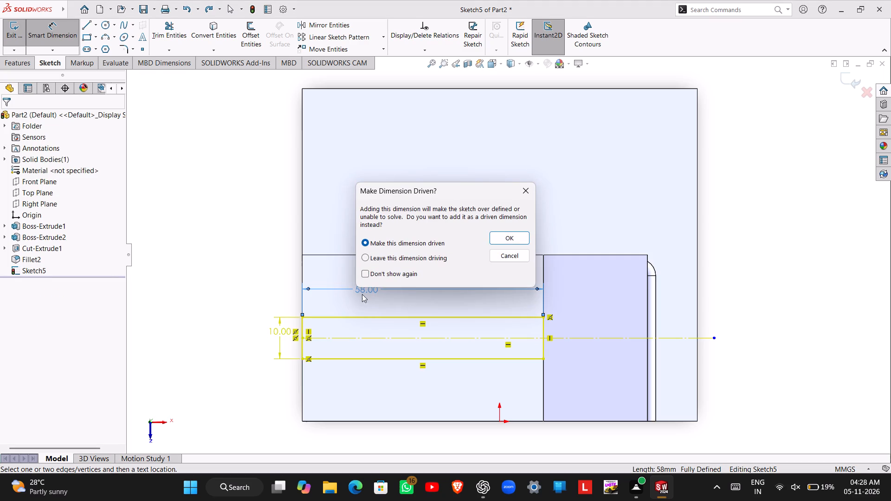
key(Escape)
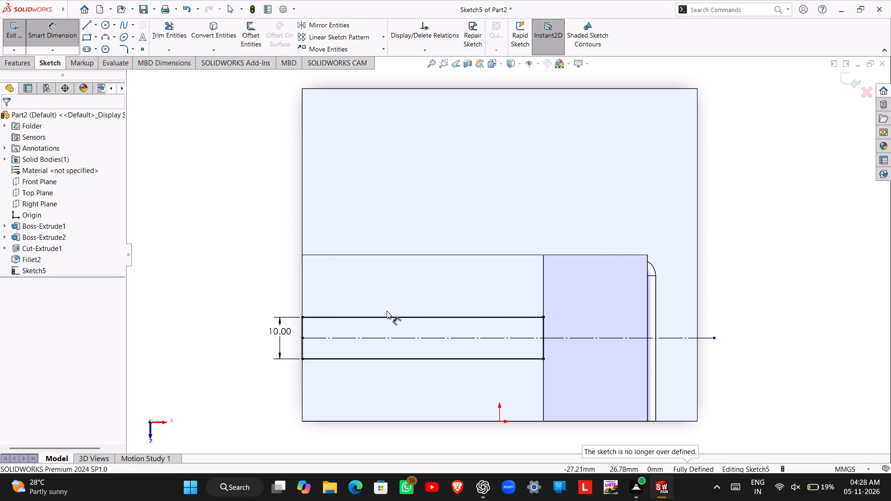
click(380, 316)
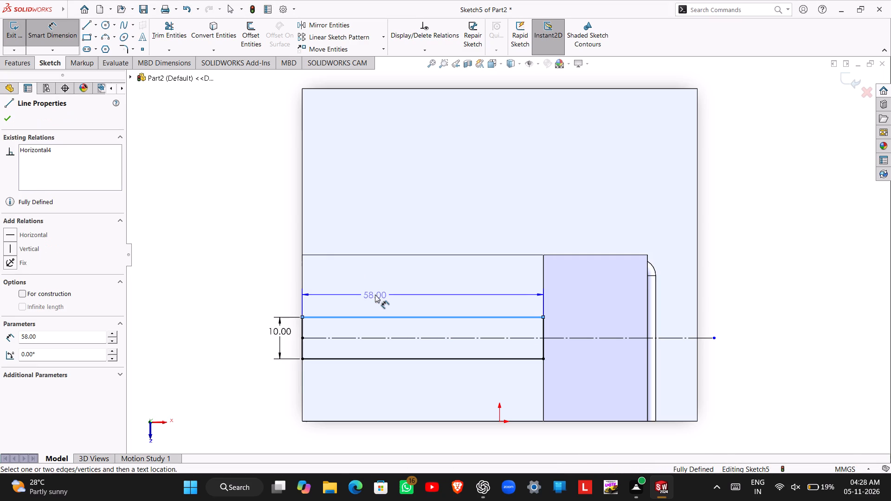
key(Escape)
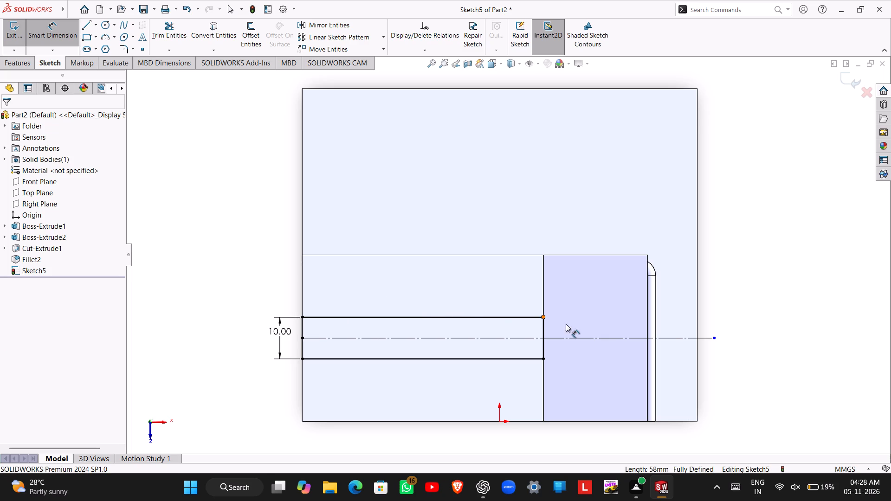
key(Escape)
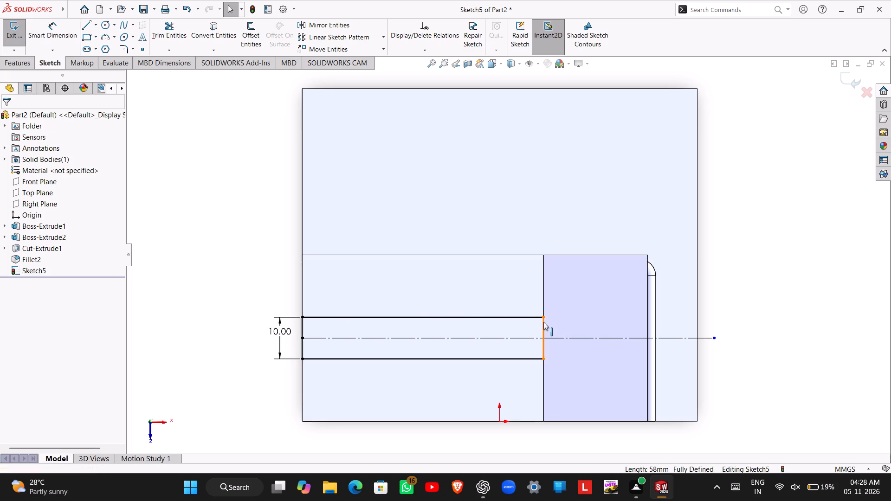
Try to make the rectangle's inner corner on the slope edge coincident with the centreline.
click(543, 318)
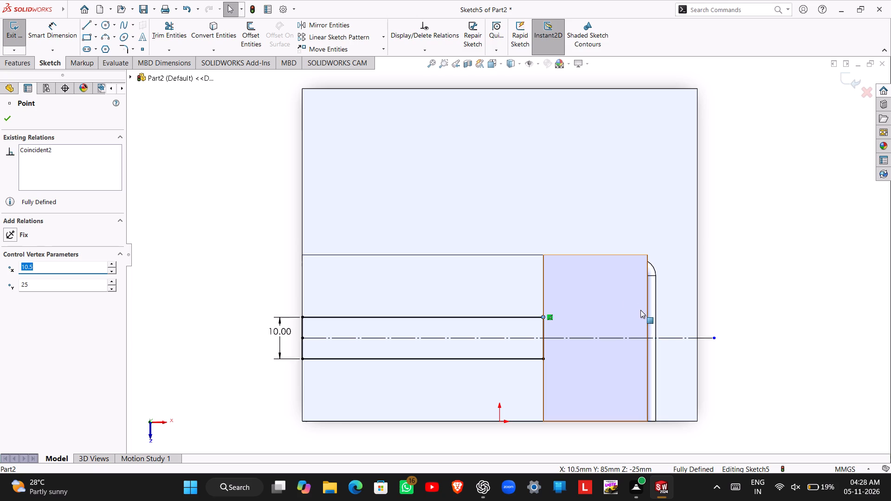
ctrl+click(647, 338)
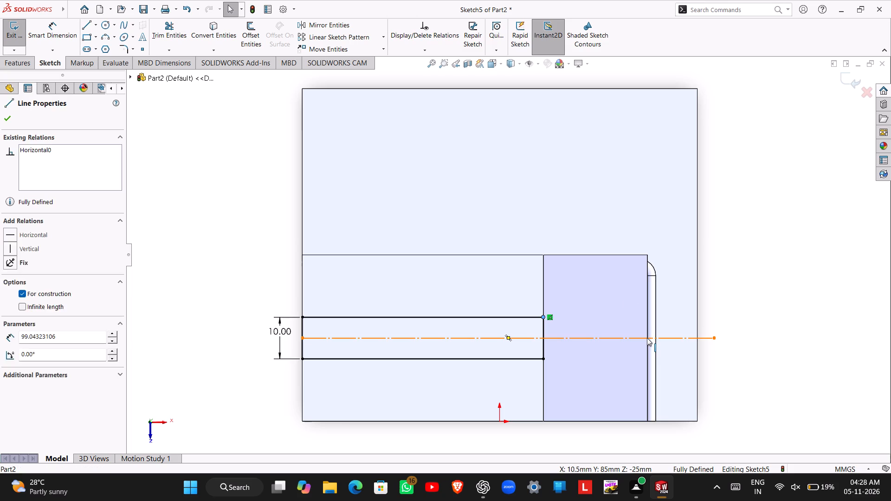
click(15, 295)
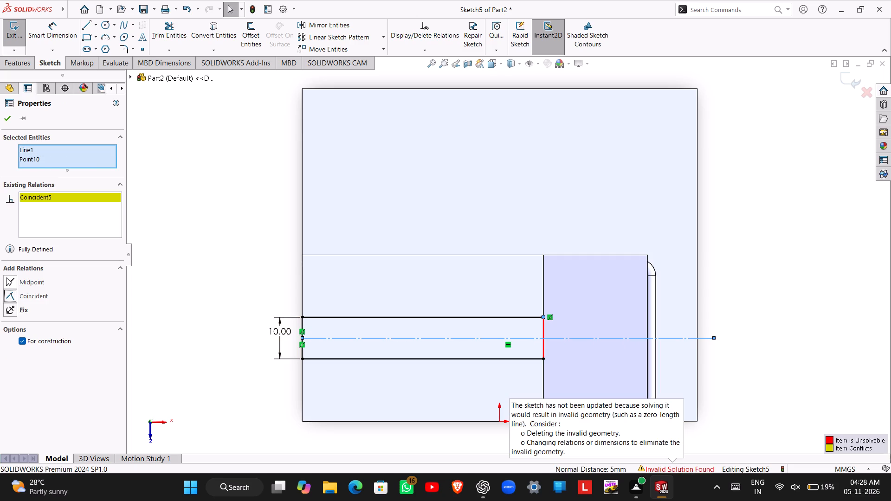
Undo the top-face sketch edits back past the rectangle's centring relation and its 10 mm width dimension.
key(ctrl+z)
key(ctrl+z)
key(ctrl+z)
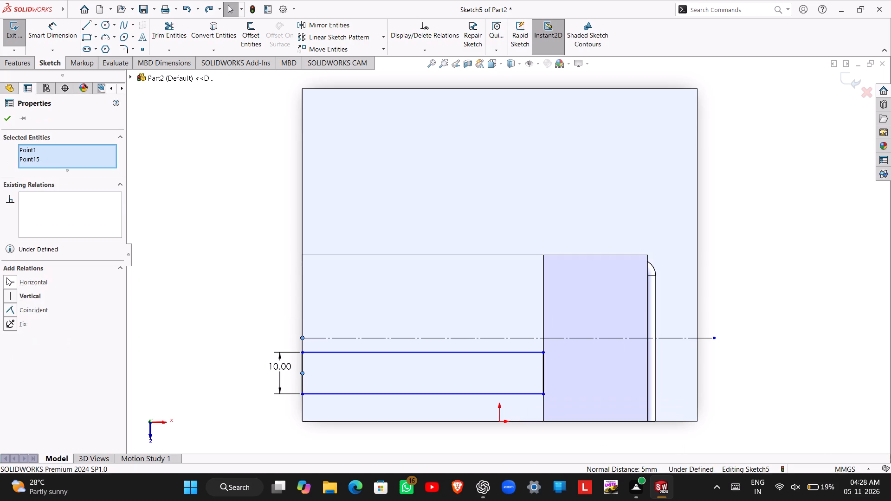
key(ctrl+z)
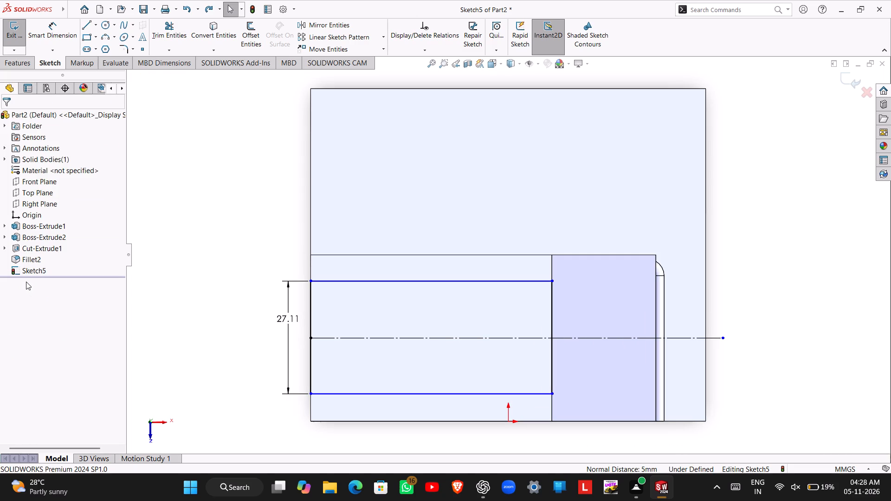
key(ctrl+z)
key(ctrl+z)
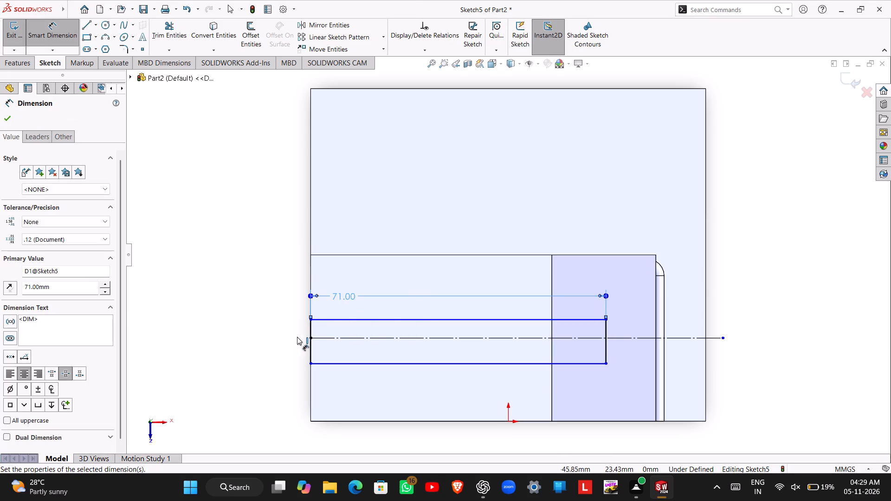
Dimension the outer short side of the 71 mm long rectangle to 10 mm.
click(311, 327)
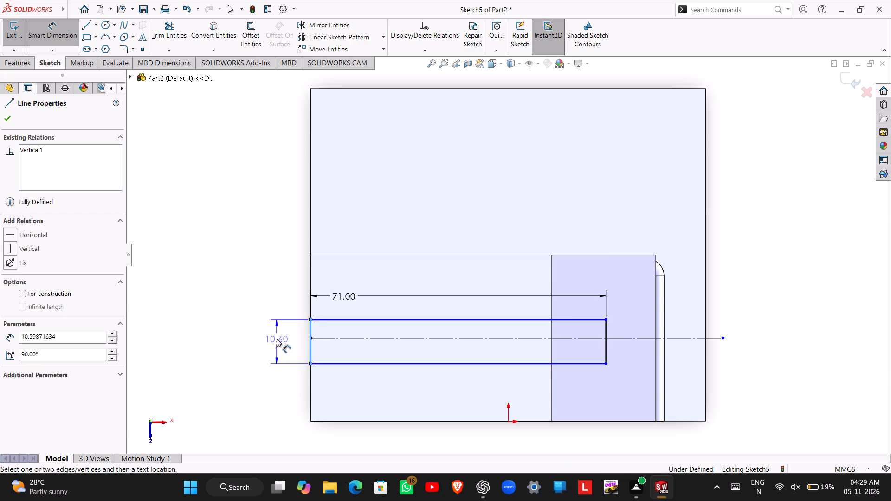
click(277, 339)
text(10)
key(Return)
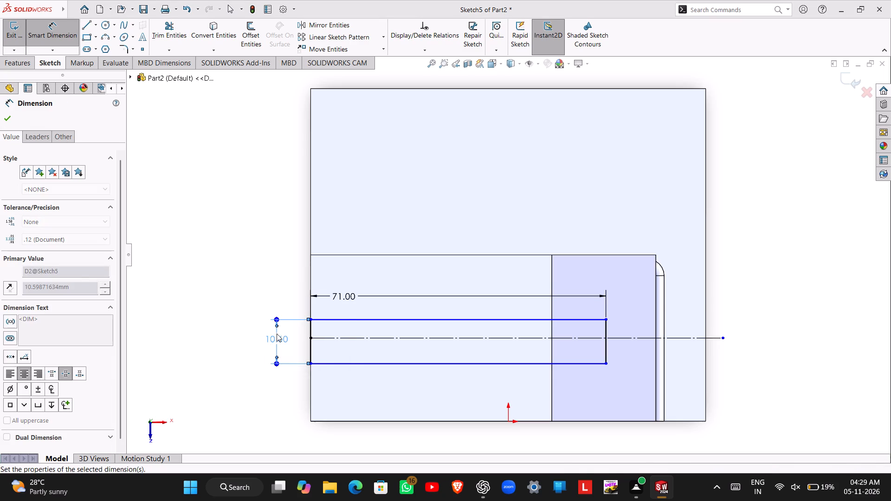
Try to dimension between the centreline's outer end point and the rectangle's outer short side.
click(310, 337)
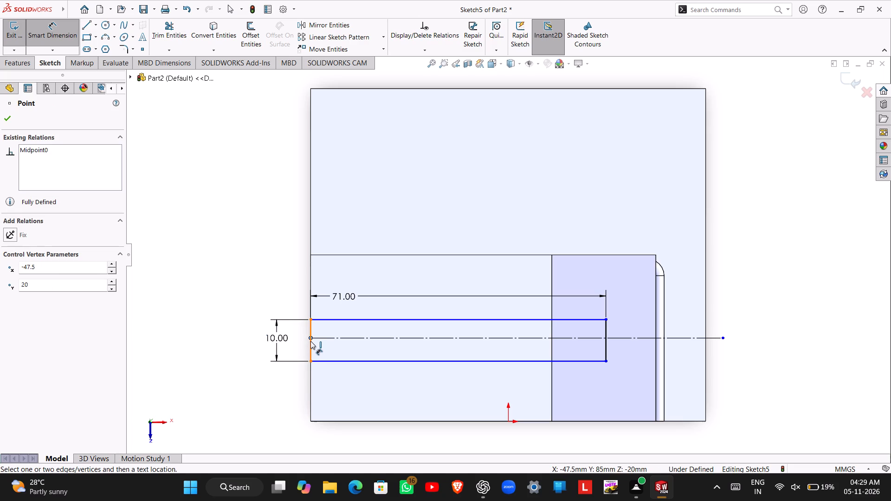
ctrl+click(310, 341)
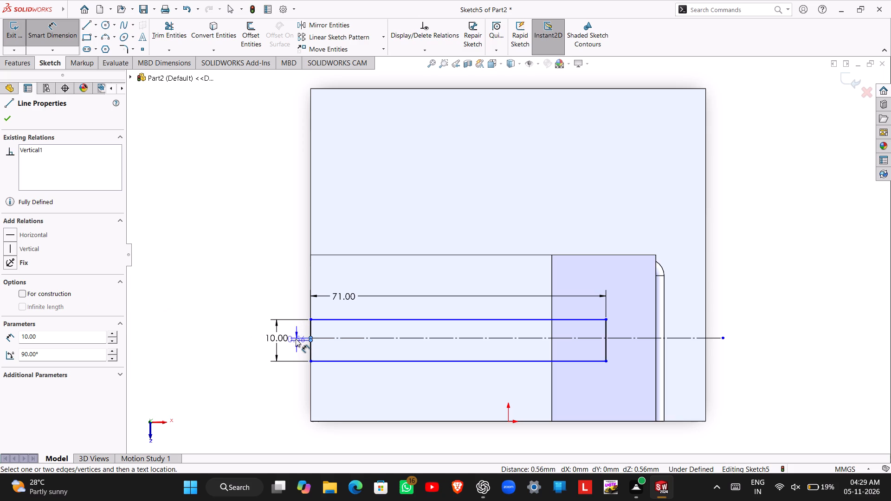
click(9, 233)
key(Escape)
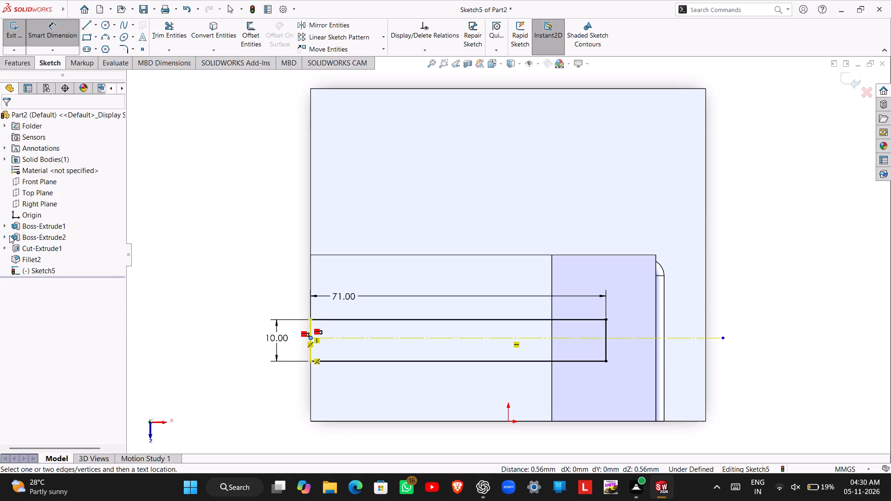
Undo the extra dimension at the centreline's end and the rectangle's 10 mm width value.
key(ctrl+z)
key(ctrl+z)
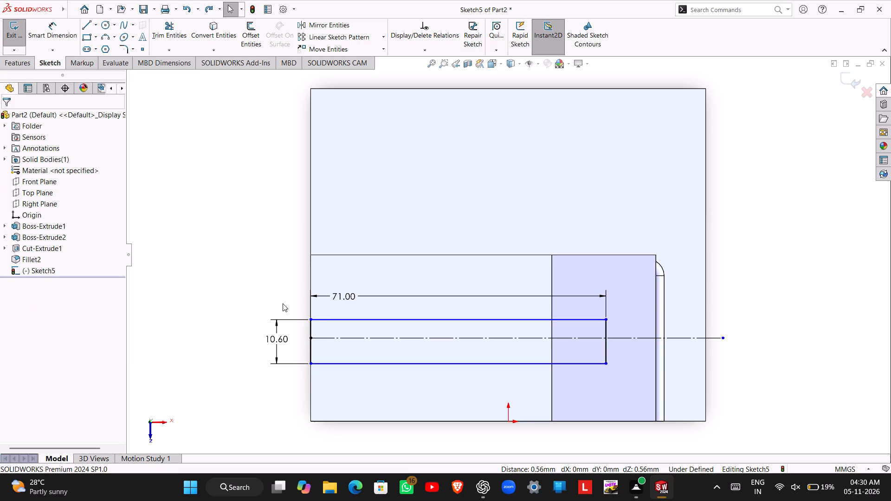
Make the midpoint of the rectangle's outer short side coincident with the centreline's end point.
scroll(287, 307, down, 2)
scroll(420, 351, down, 4)
scroll(370, 340, down, 4)
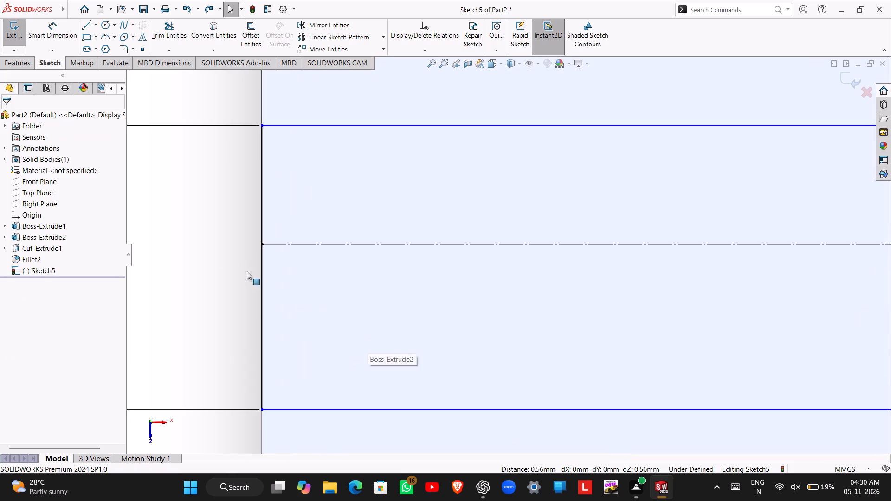
scroll(221, 244, down, 3)
scroll(316, 257, up, 5)
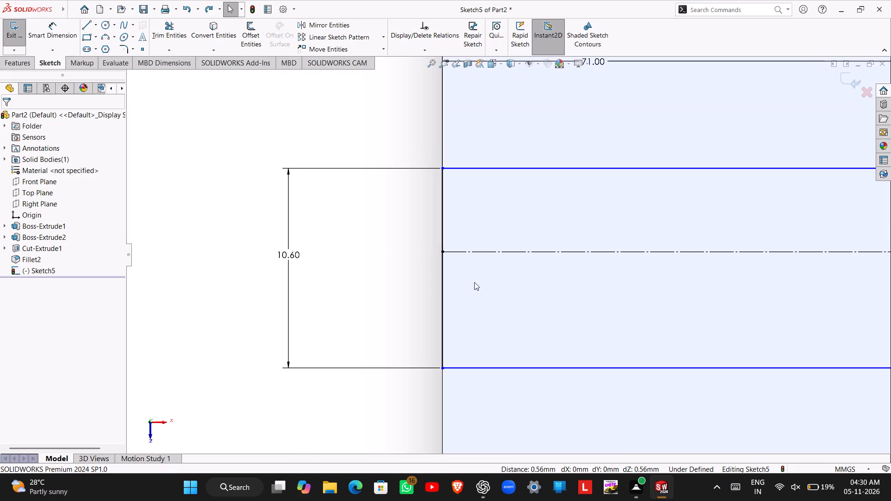
click(442, 251)
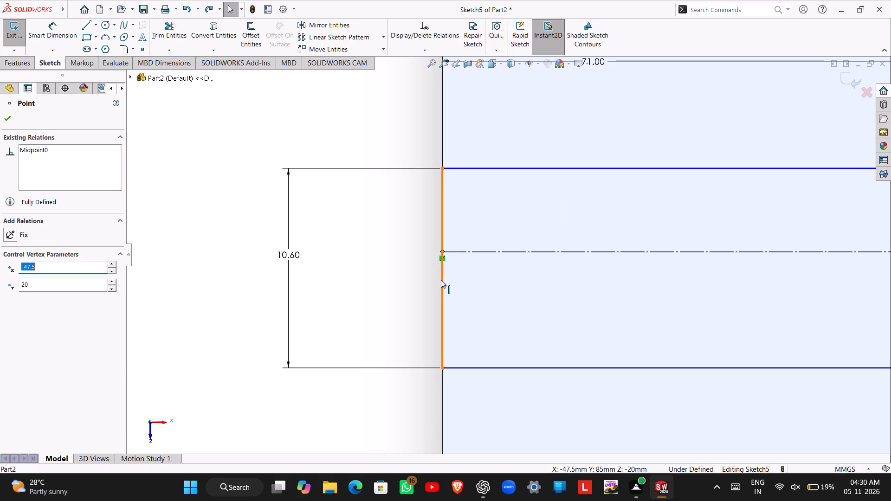
ctrl+click(442, 268)
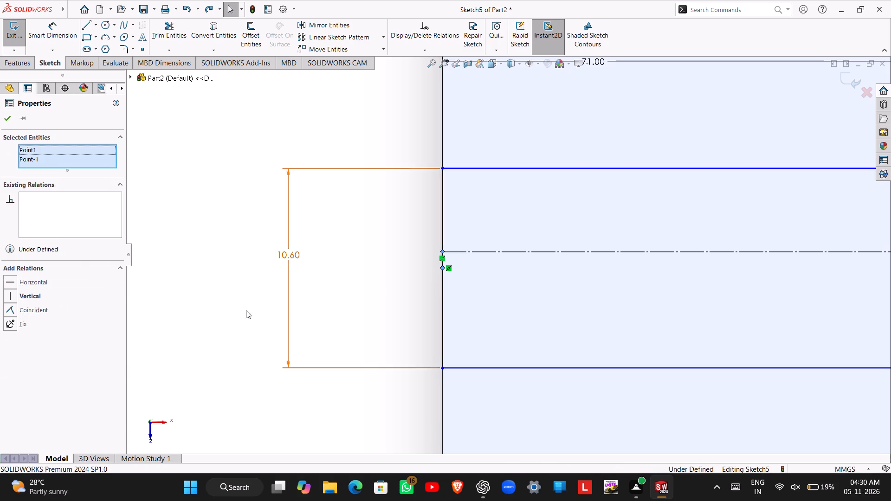
click(15, 310)
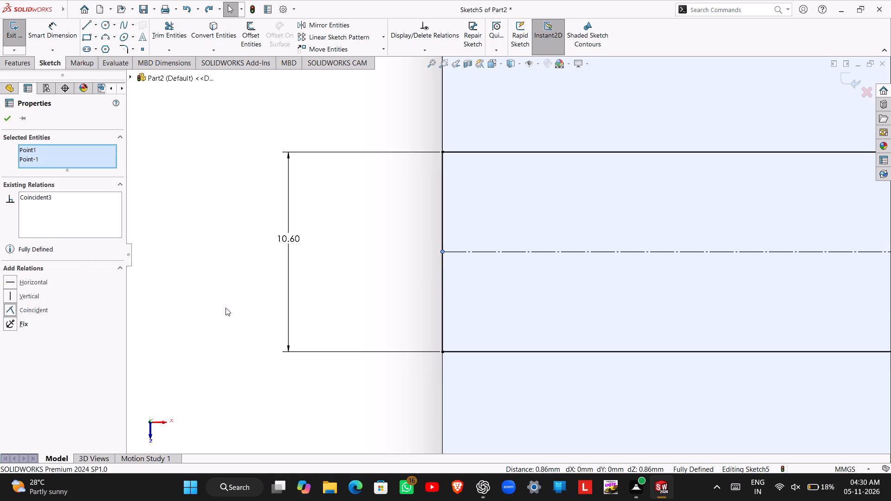
Set the rectangle's width dimension to 10 mm and exit the top-face sketch.
scroll(317, 298, up, 3)
scroll(628, 328, up, 3)
scroll(737, 277, up, 1)
scroll(833, 248, up, 2)
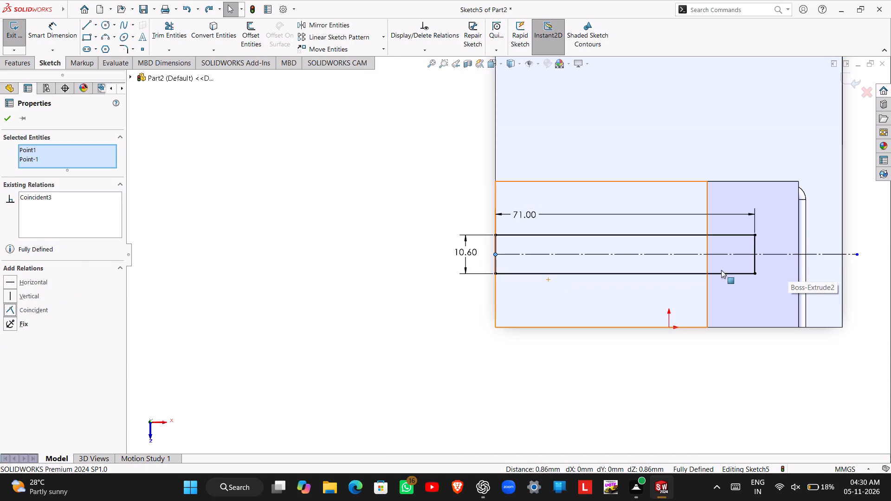
double_click(466, 253)
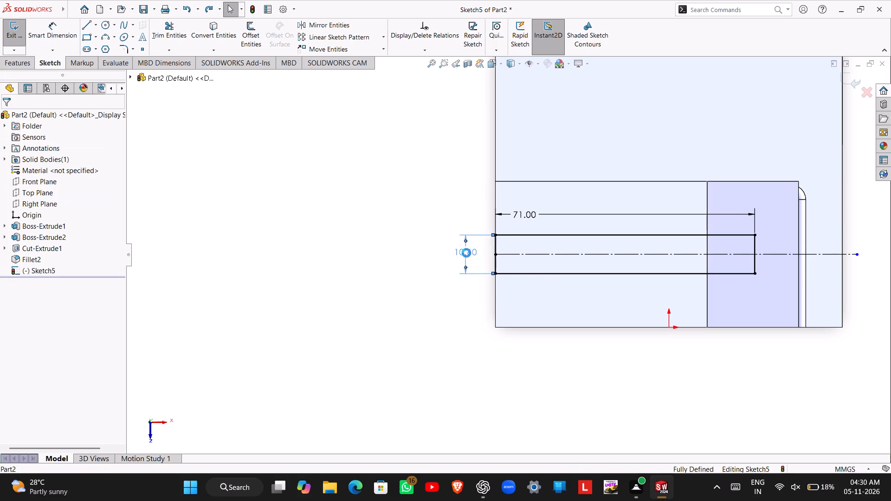
text(10)
key(Return)
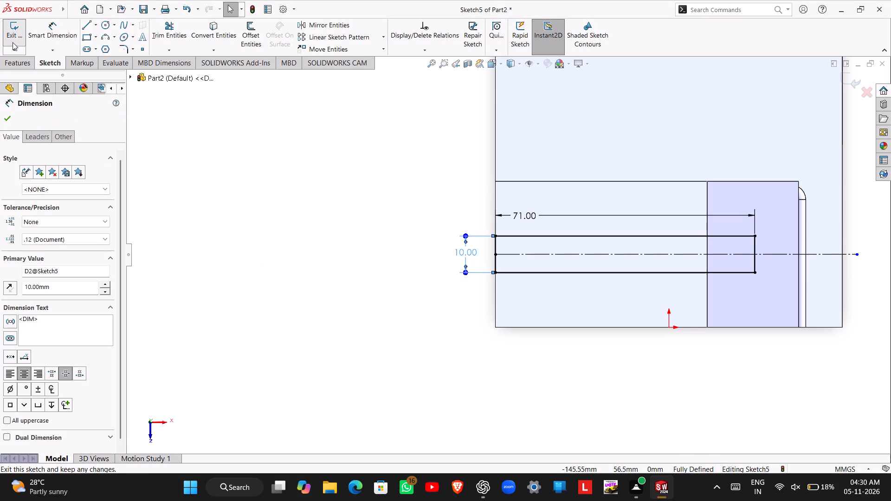
click(13, 42)
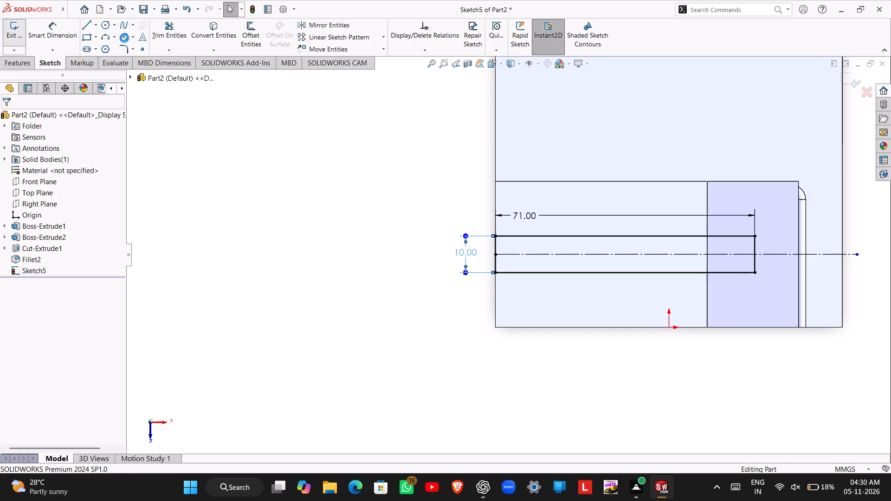
Cut-extrude the top-face slot profile into the upright with a Blind depth of 12 mm.
click(25, 64)
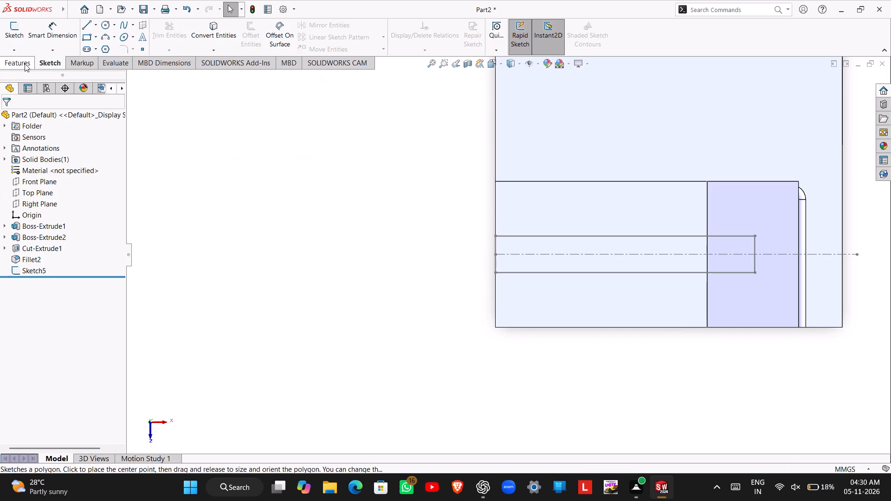
click(152, 31)
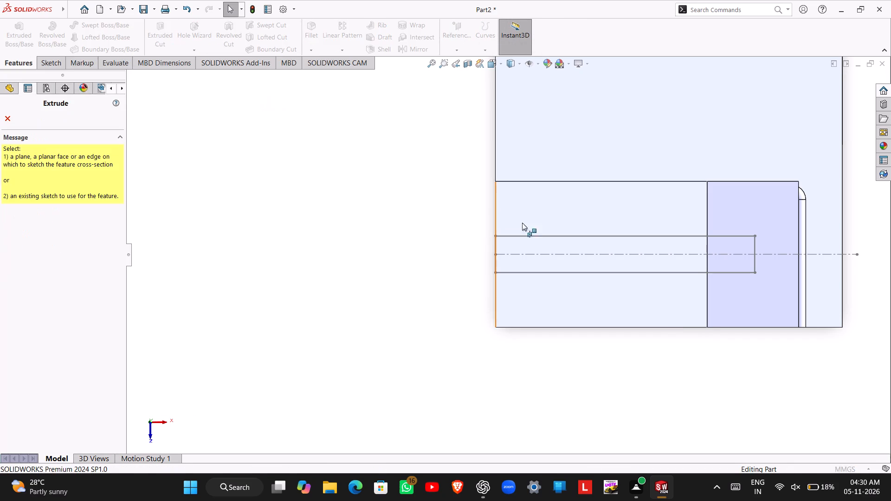
click(555, 234)
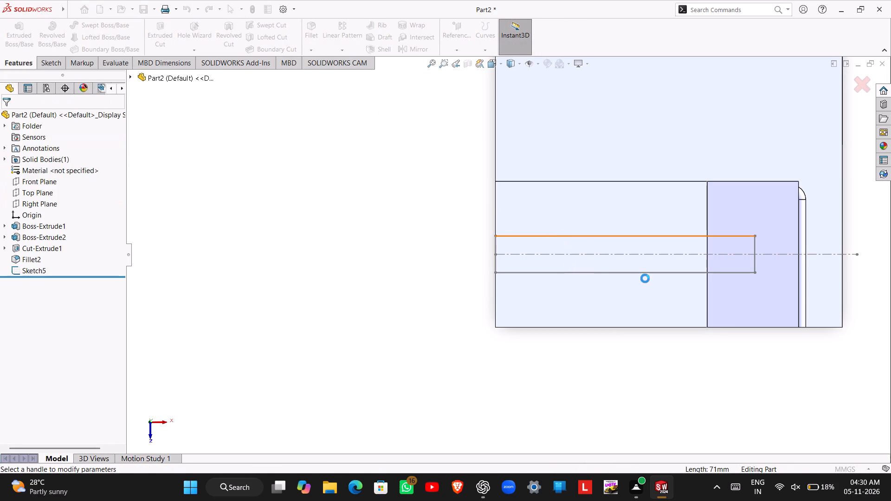
middle_drag(637, 289, 614, 287)
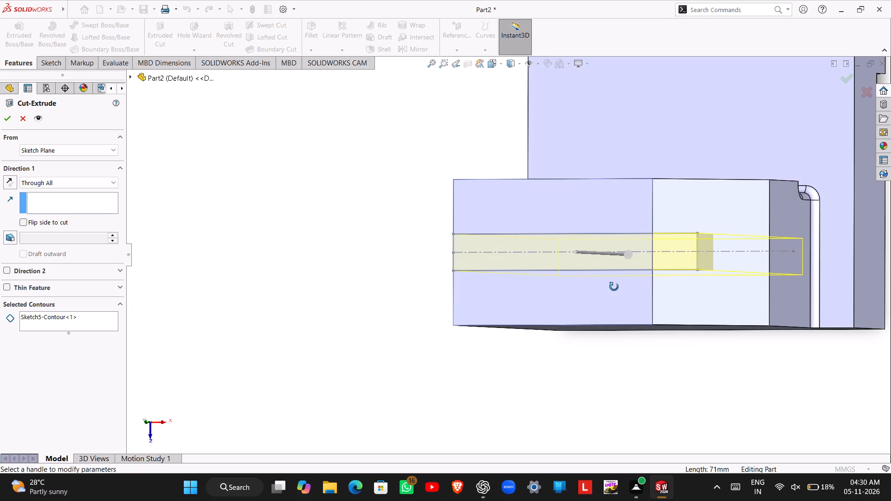
middle_drag(614, 287, 592, 289)
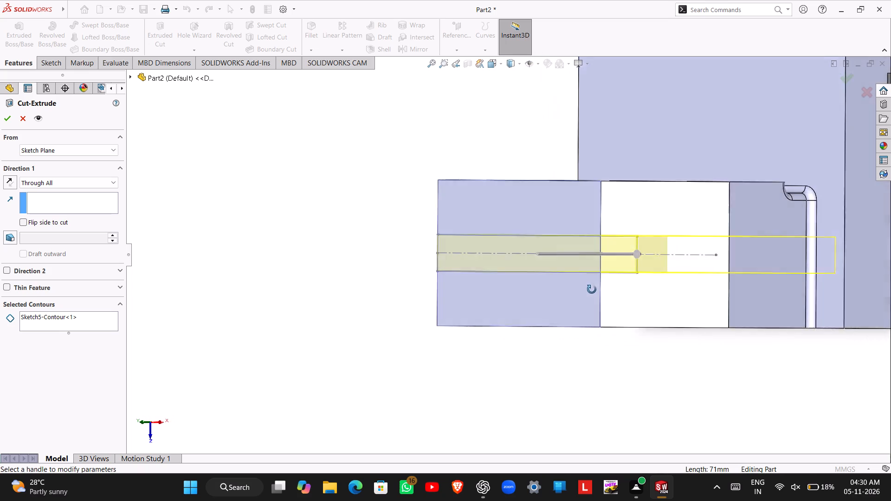
middle_drag(592, 289, 555, 292)
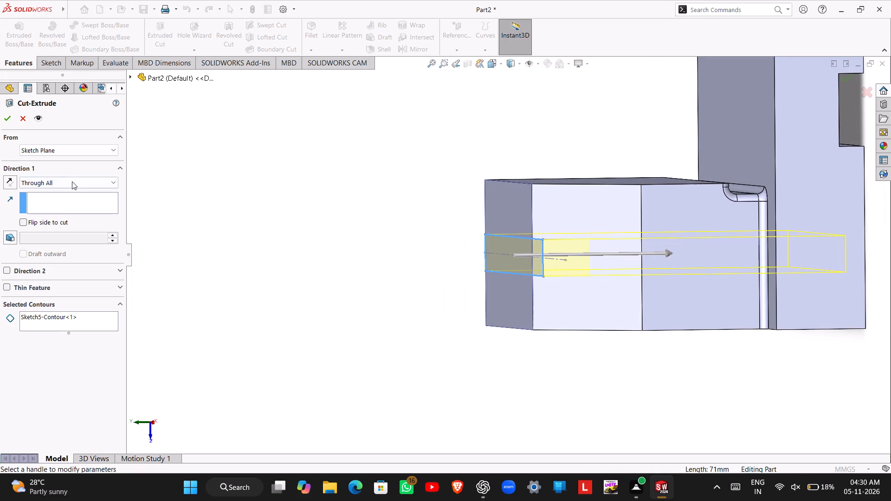
click(72, 182)
click(65, 193)
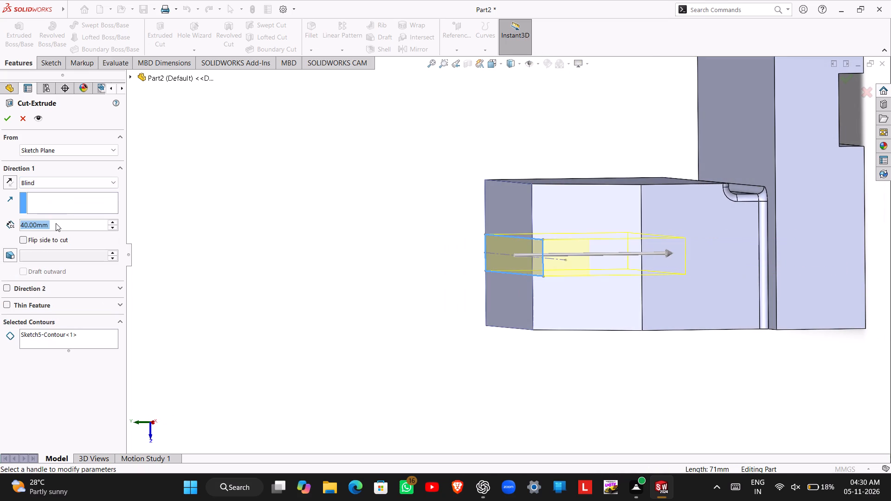
double_click(56, 223)
text(12)
key(Return)
key(Return)
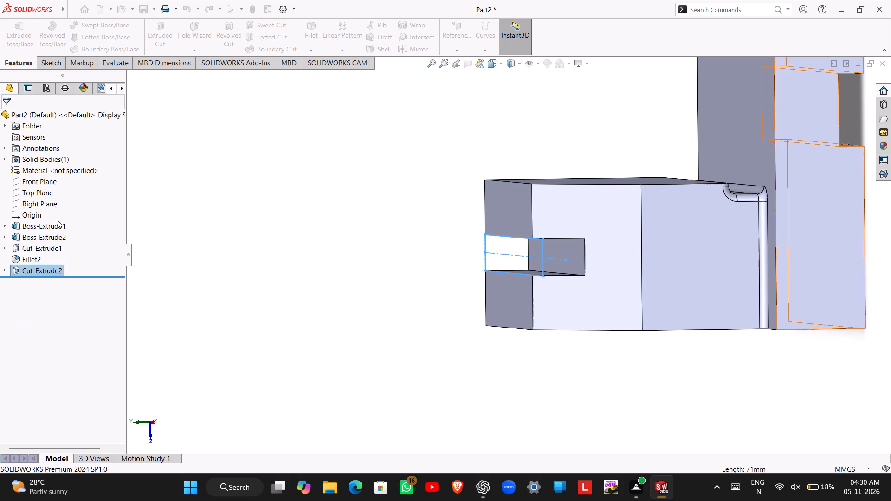
Examine the slot cut and the whole part from several angles, ending with the full model in view.
middle_drag(691, 186, 570, 382)
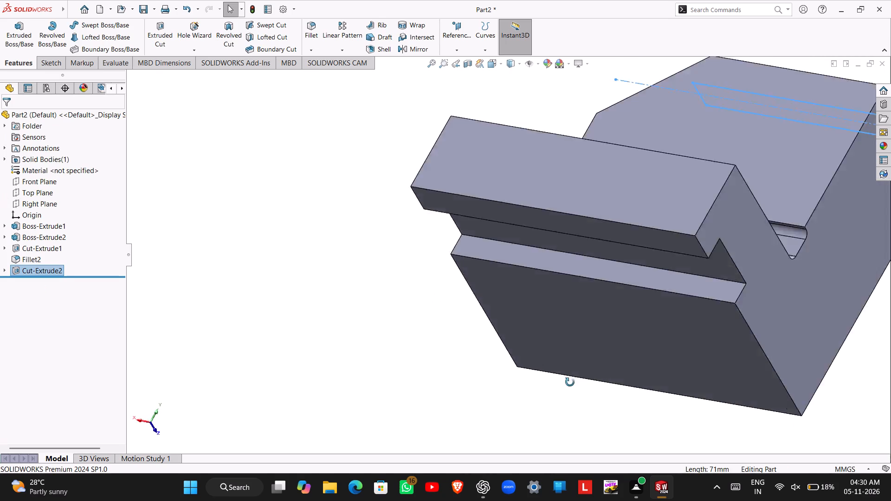
middle_drag(570, 382, 623, 440)
middle_drag(592, 213, 603, 263)
scroll(625, 201, up, 4)
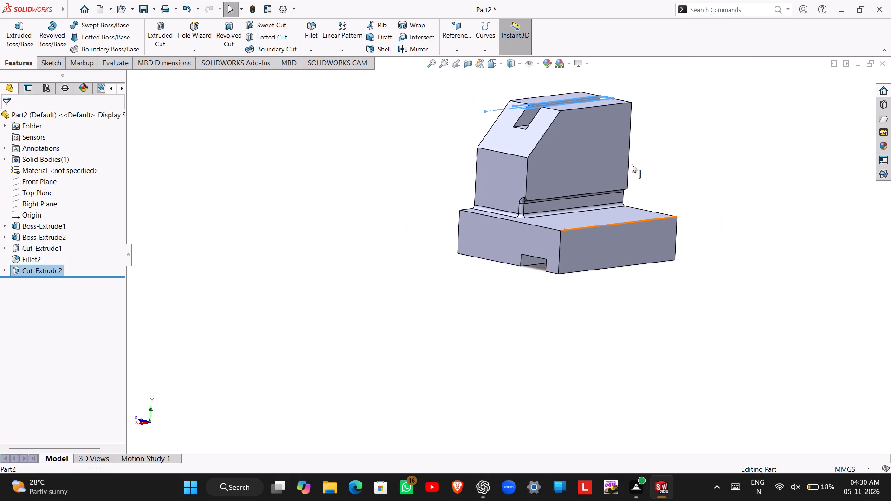
middle_drag(628, 161, 625, 185)
scroll(625, 185, up, 1)
click(412, 172)
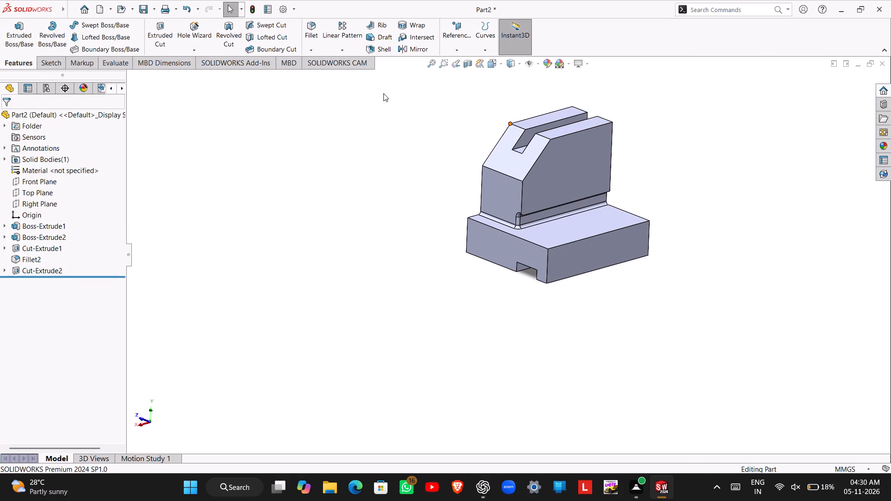
click(430, 60)
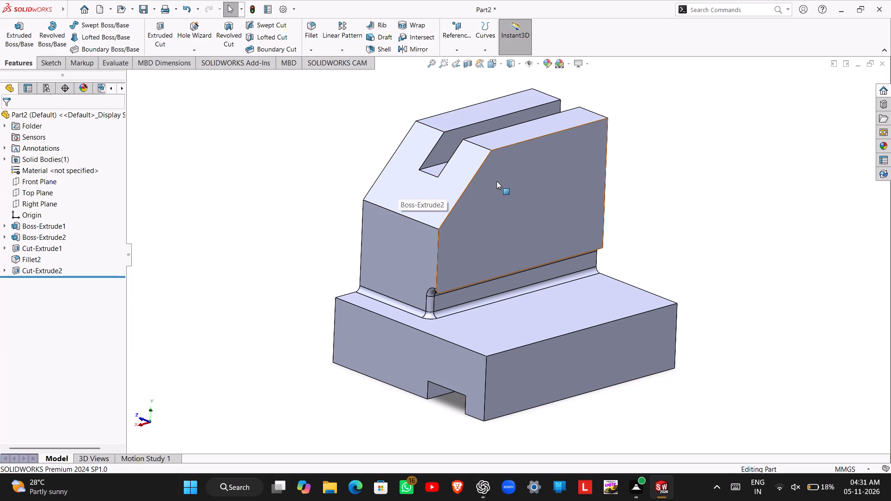
On the L-shaped end face, sketch a closed triangle at the upright's top back corner, about 7.5 mm wide and 18.4 mm high.
middle_drag(579, 165, 460, 204)
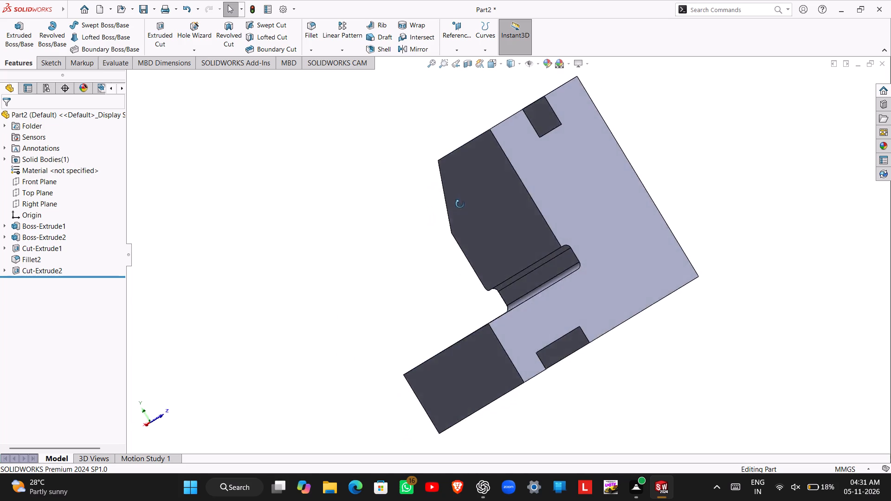
middle_drag(460, 204, 434, 225)
click(505, 198)
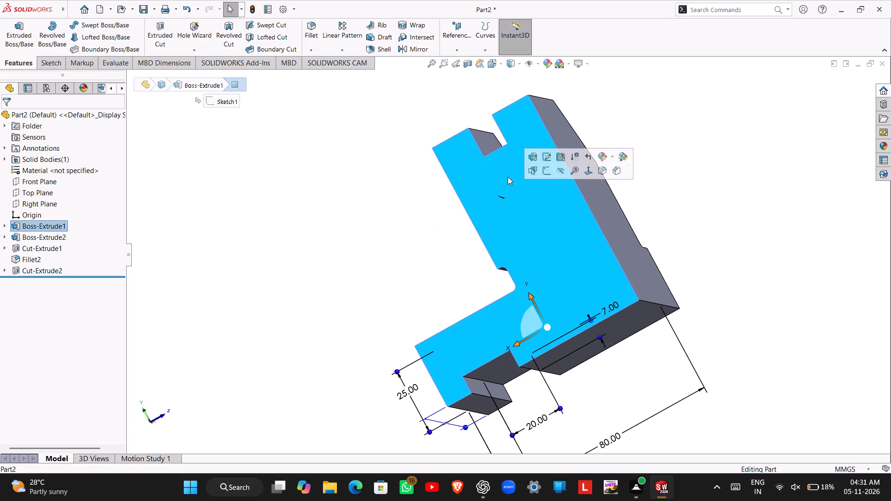
click(546, 171)
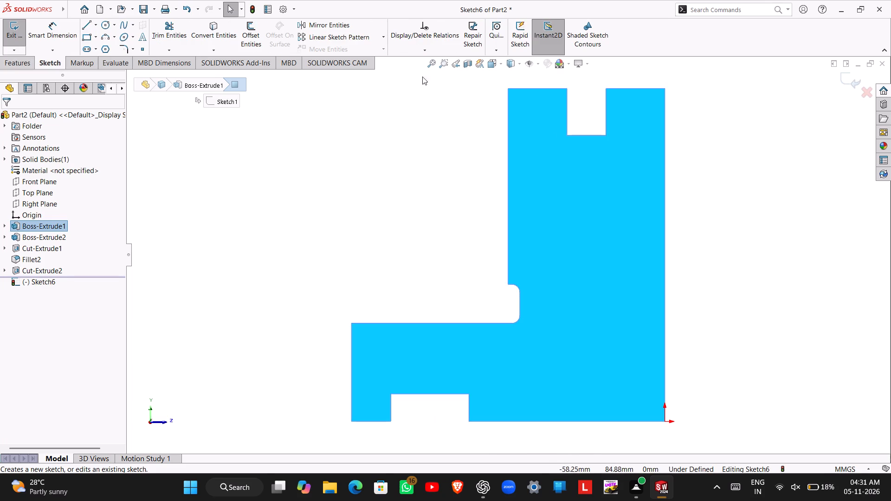
click(89, 24)
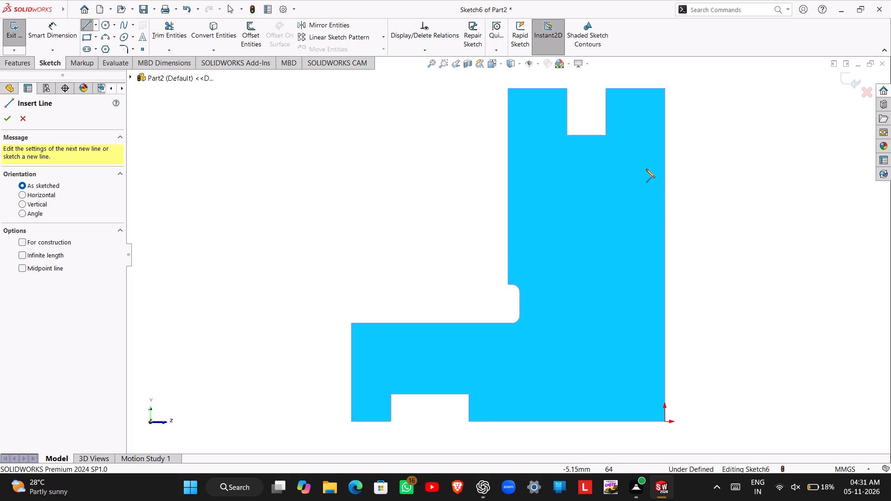
click(665, 161)
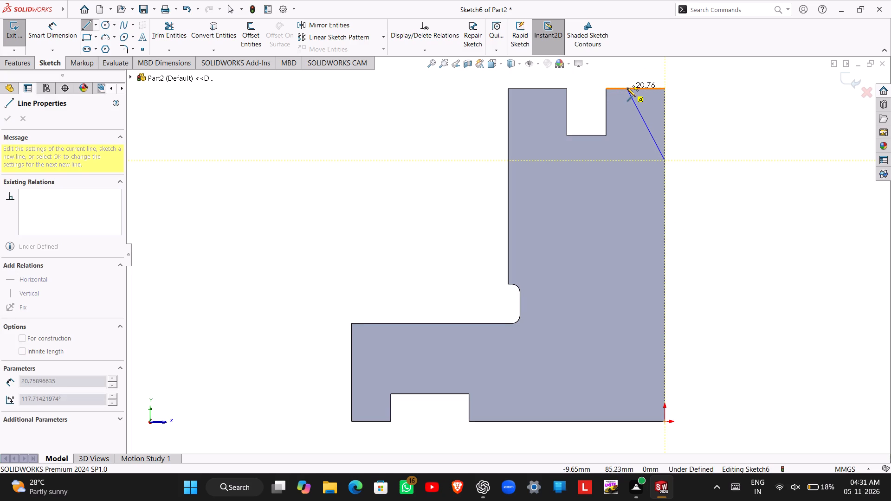
click(664, 87)
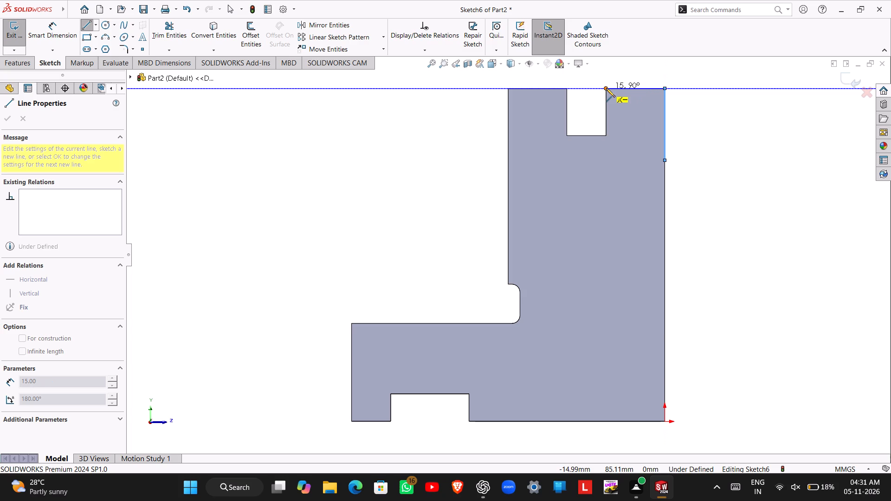
click(635, 88)
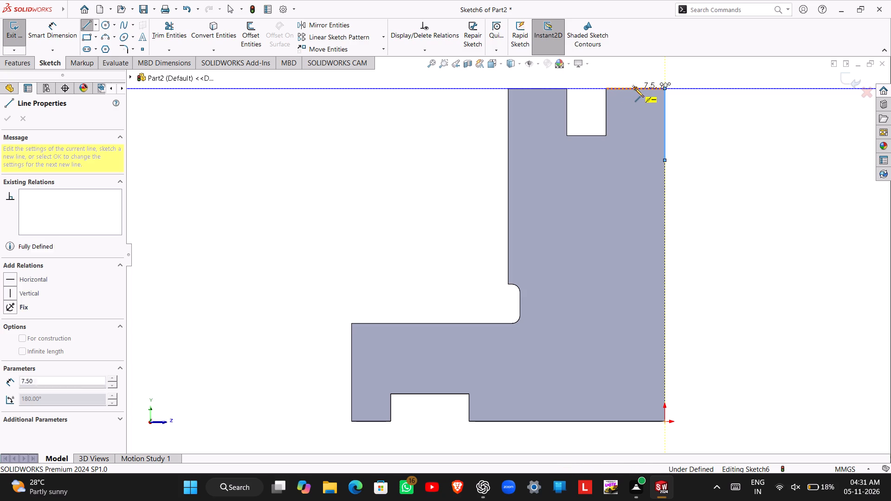
click(665, 161)
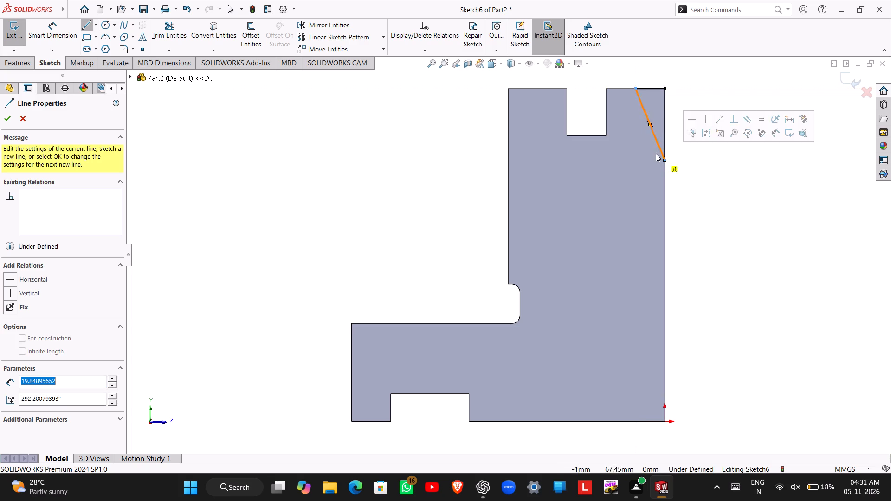
key(Escape)
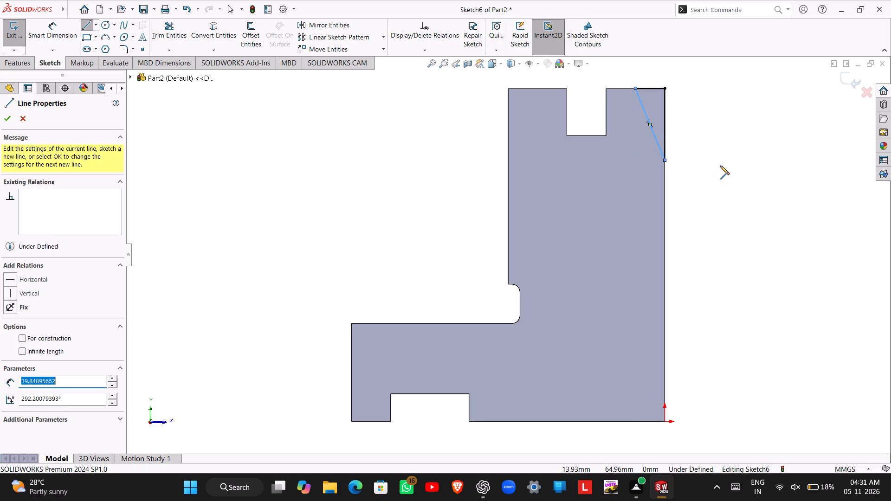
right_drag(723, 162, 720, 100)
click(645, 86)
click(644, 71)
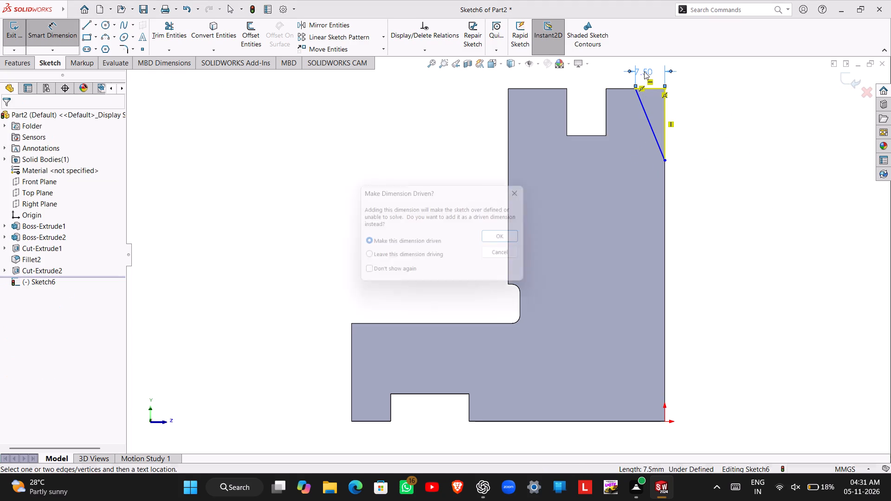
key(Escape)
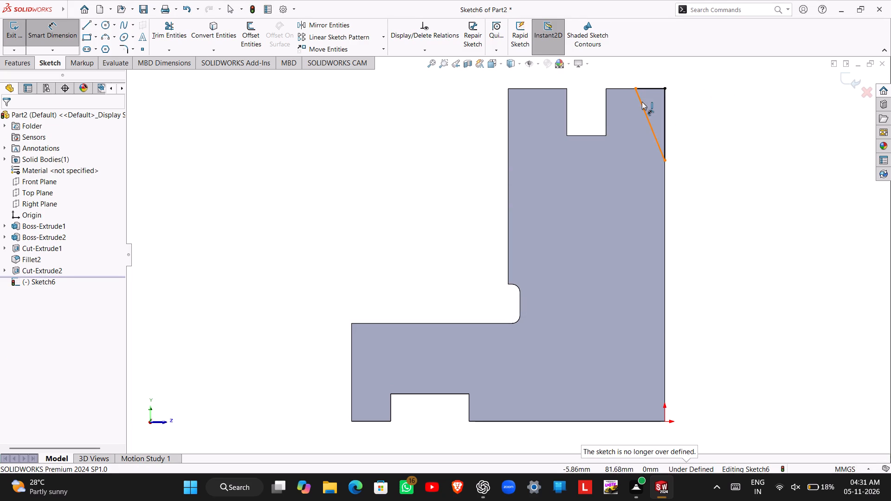
Undo the triangle's top and sloped lines and redraw them, with the top line about 10.4 mm long, closing onto the vertical line's lower end.
key(ctrl+z)
key(ctrl+z)
key(ctrl+z)
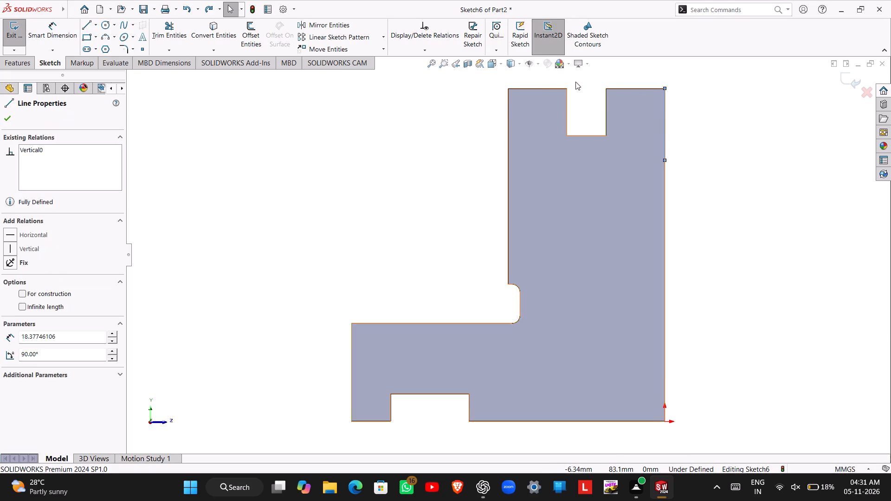
click(86, 23)
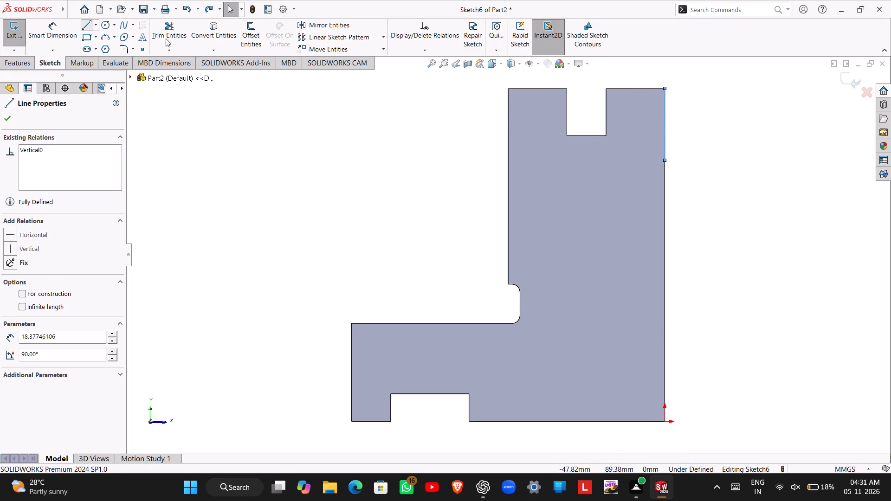
click(665, 88)
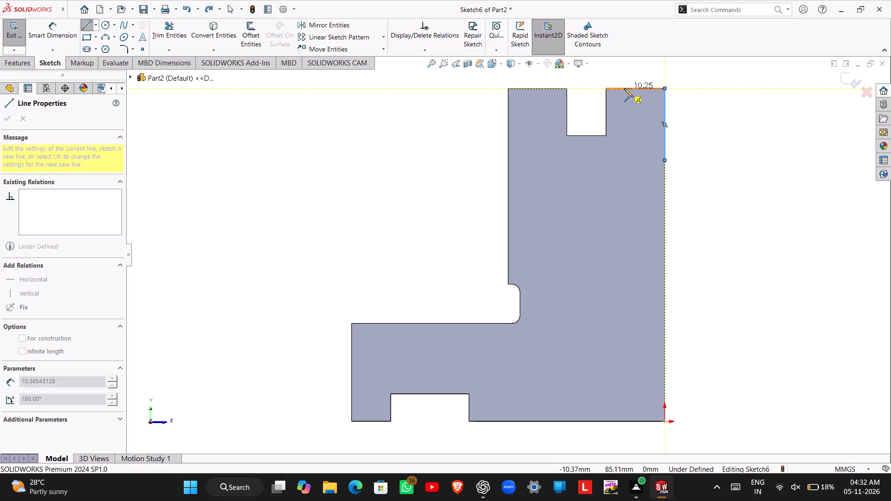
click(624, 88)
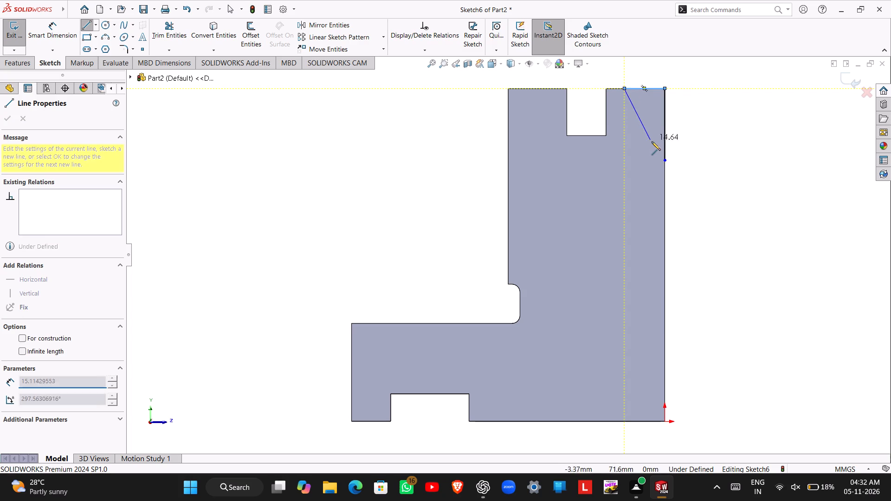
click(664, 161)
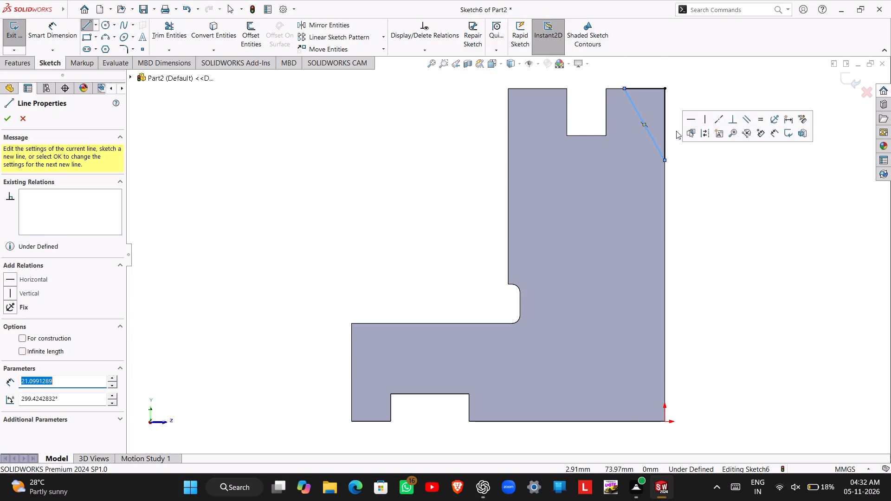
key(Escape)
Dimension the corner triangle to 10 mm wide and 25 mm high, and exit the sketch.
right_drag(697, 145, 686, 80)
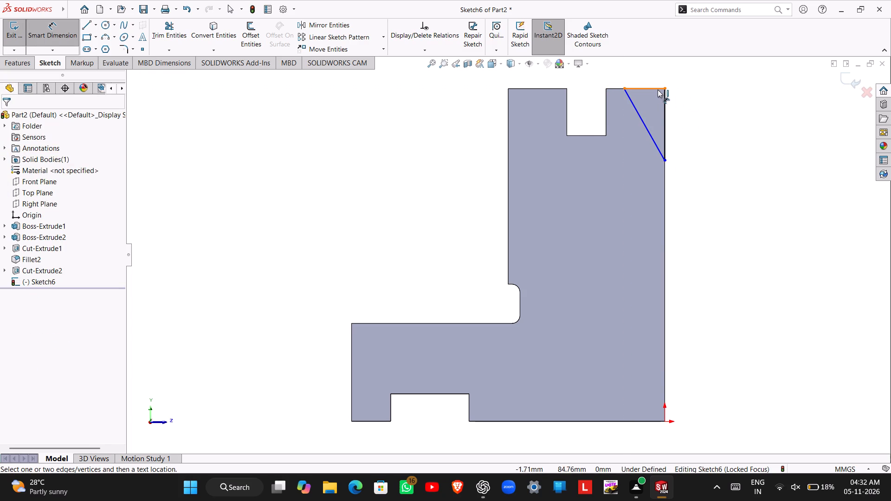
click(656, 89)
click(648, 69)
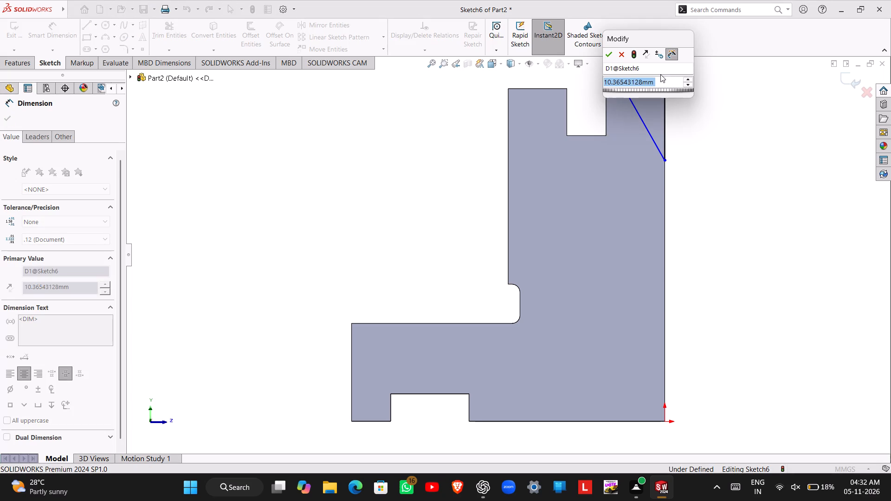
text(10)
key(Return)
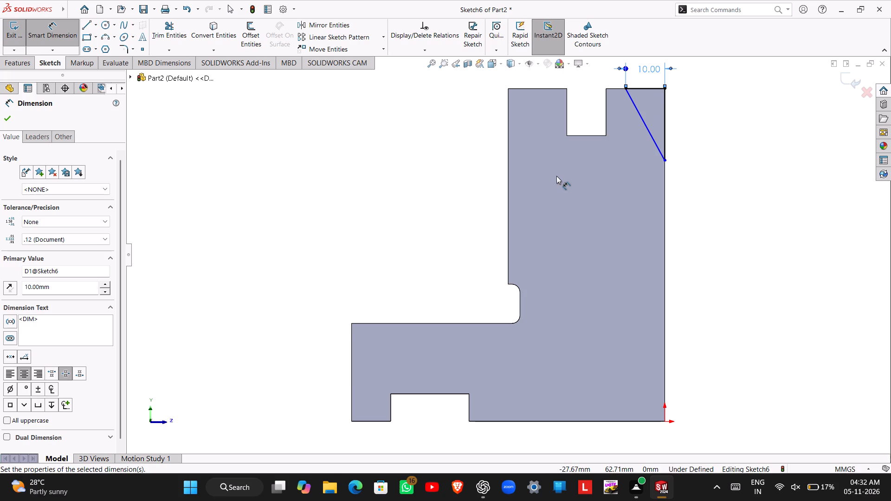
click(665, 106)
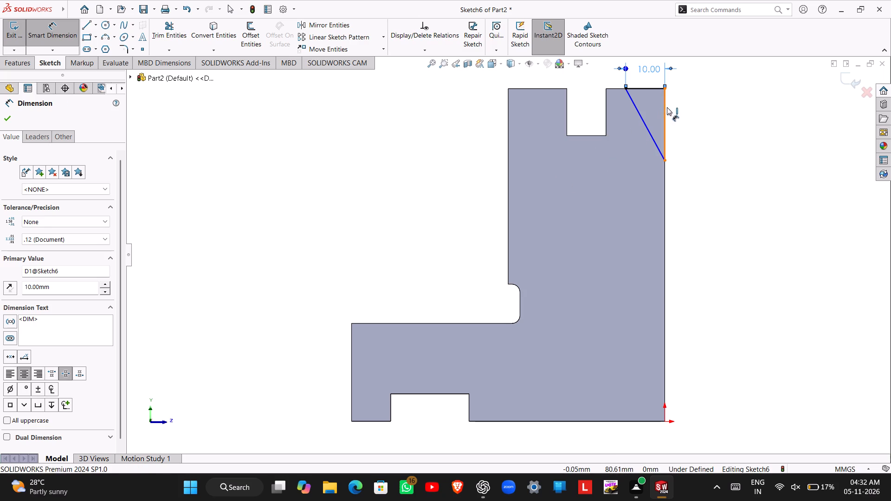
click(679, 116)
text(25)
key(Return)
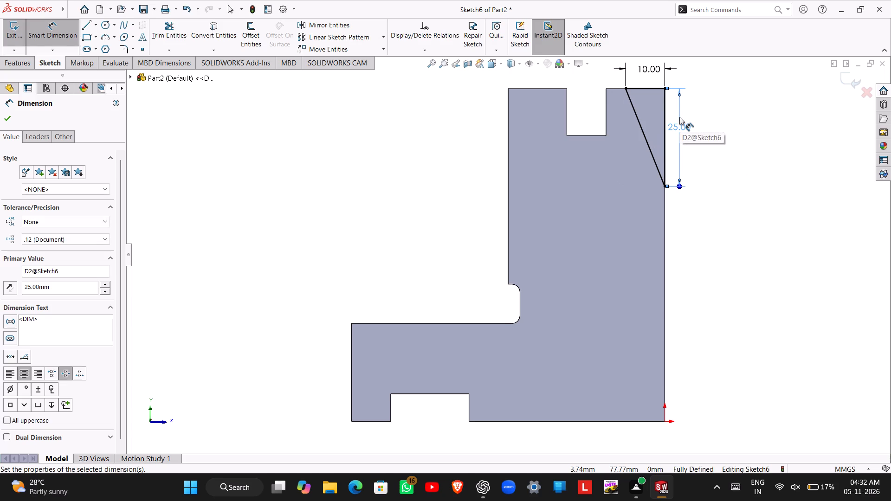
click(10, 34)
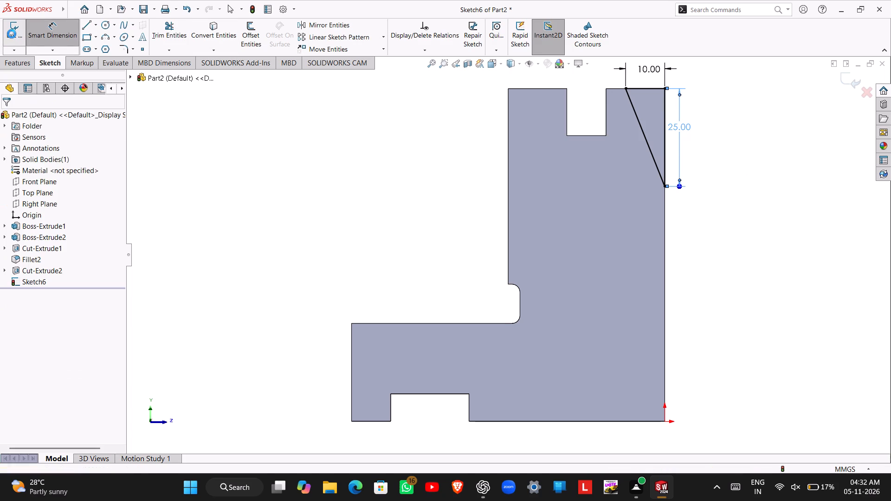
Cut-extrude the triangular profile Through All along the upright's top back corner.
click(162, 36)
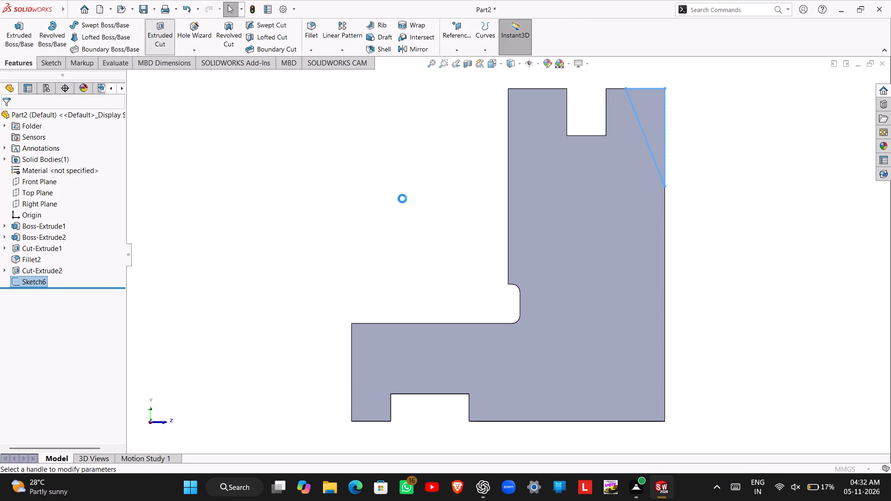
middle_drag(398, 203, 625, 211)
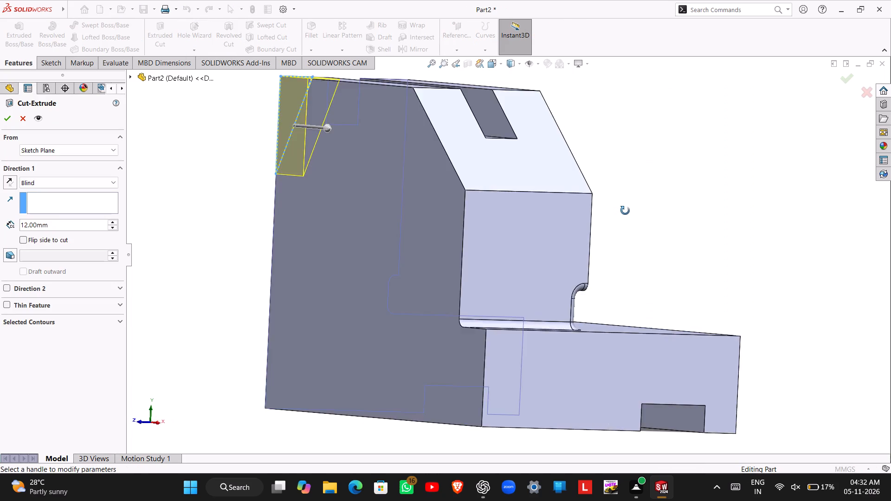
middle_drag(625, 211, 585, 229)
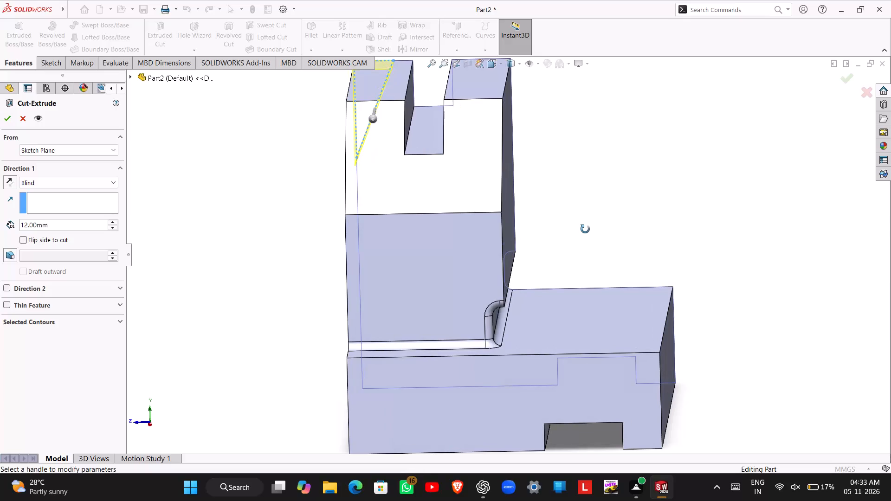
middle_drag(585, 229, 585, 230)
scroll(584, 228, up, 1)
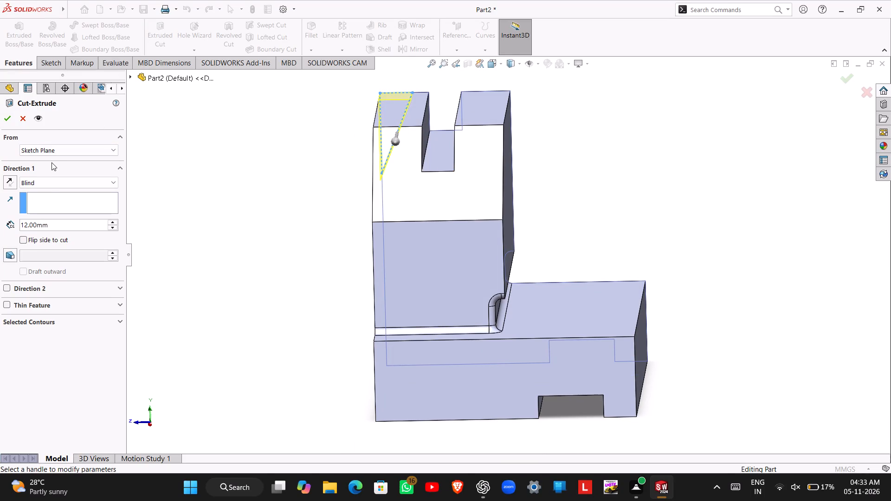
click(46, 183)
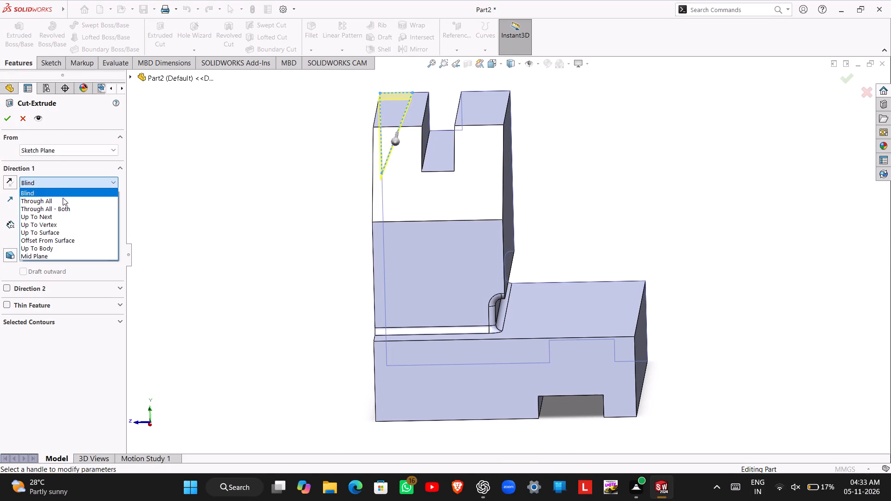
click(67, 201)
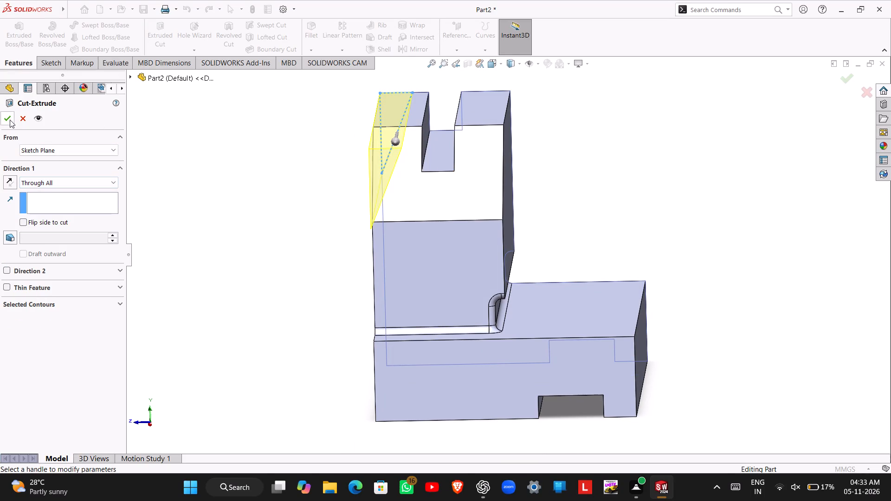
click(10, 120)
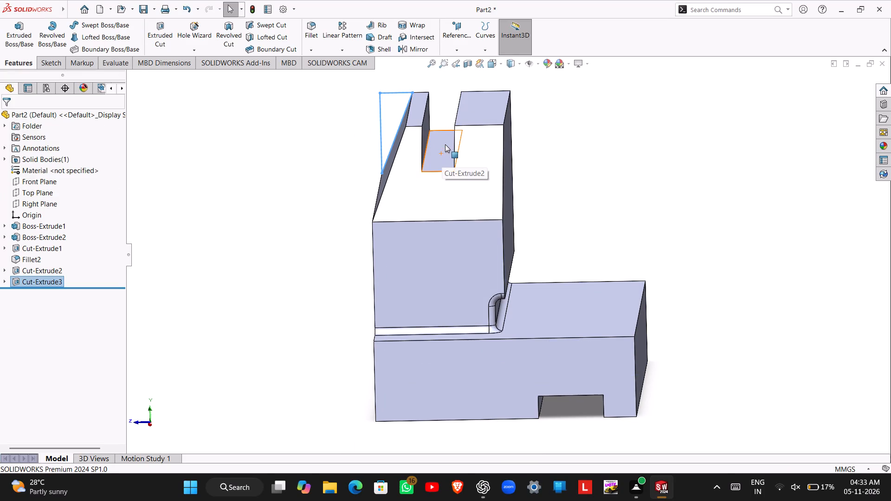
Start a sketch on the base's top face and draw a horizontal straight slot, about 44.8 mm between centres and 12.7 mm wide, beside the upright.
middle_drag(648, 196, 620, 217)
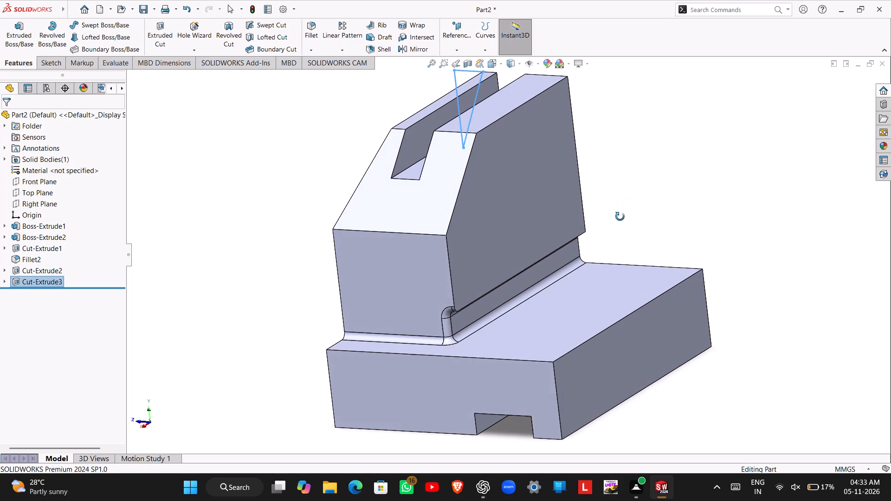
middle_drag(620, 217, 620, 218)
scroll(620, 218, up, 1)
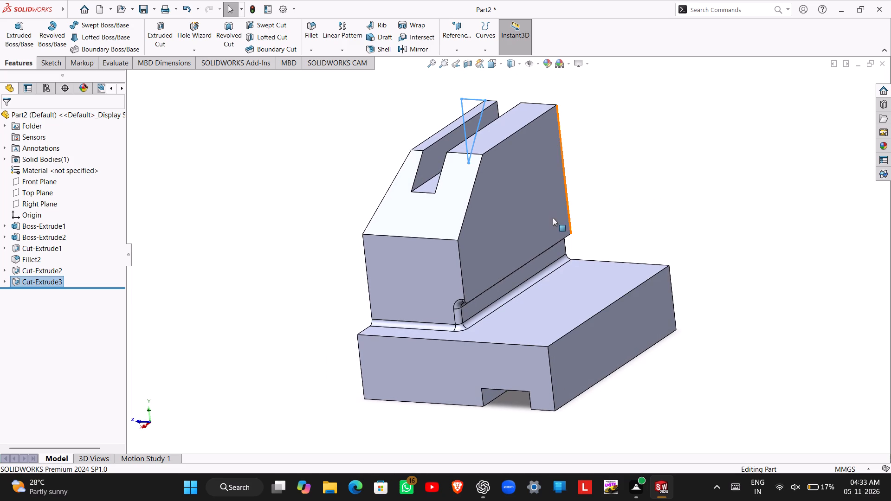
click(292, 145)
click(592, 284)
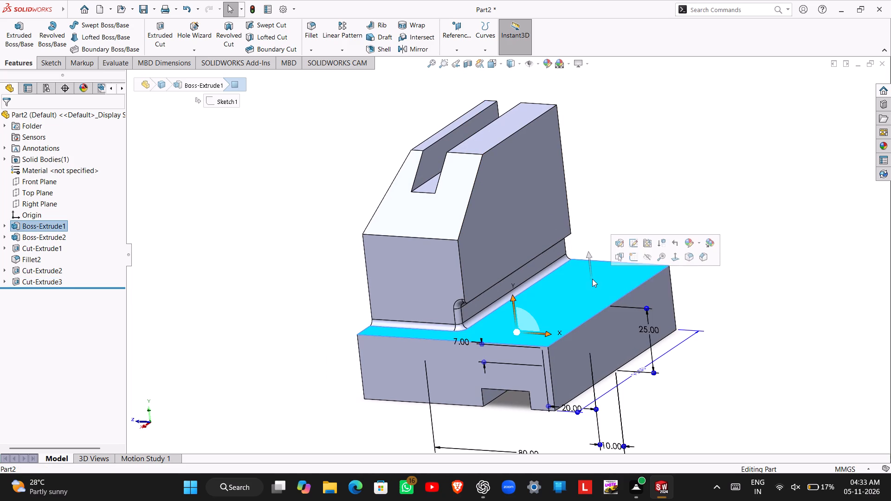
click(628, 259)
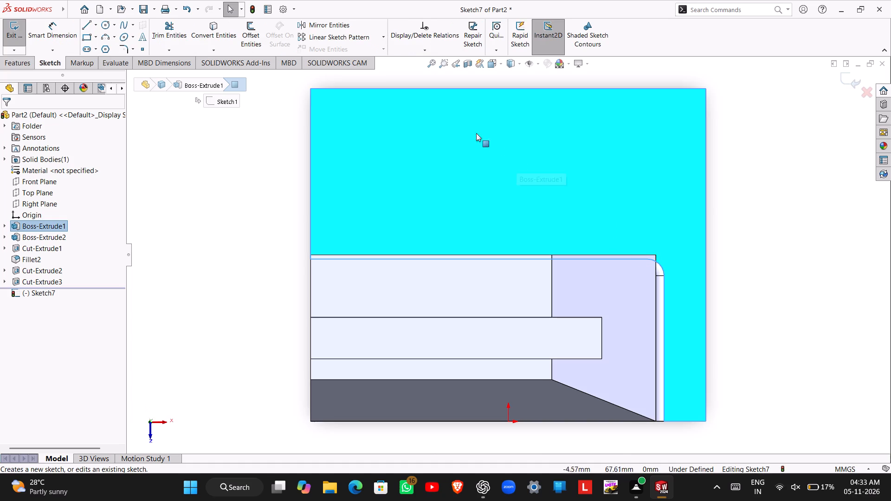
click(90, 48)
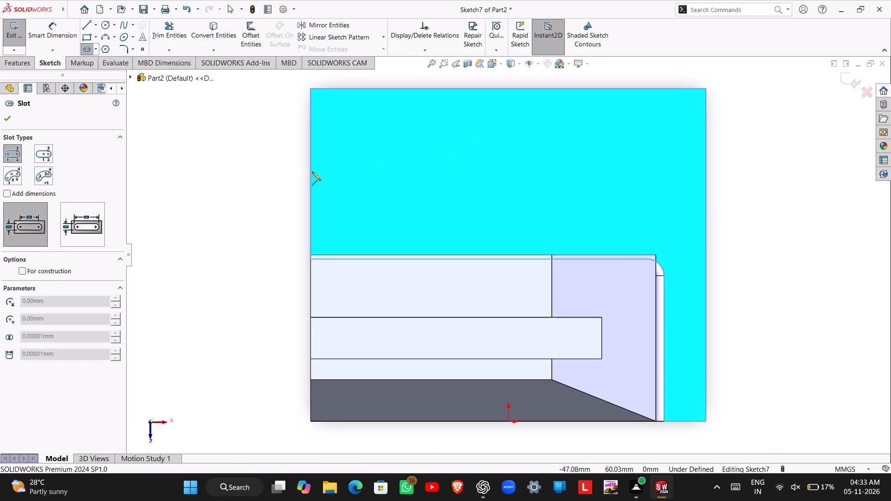
click(355, 173)
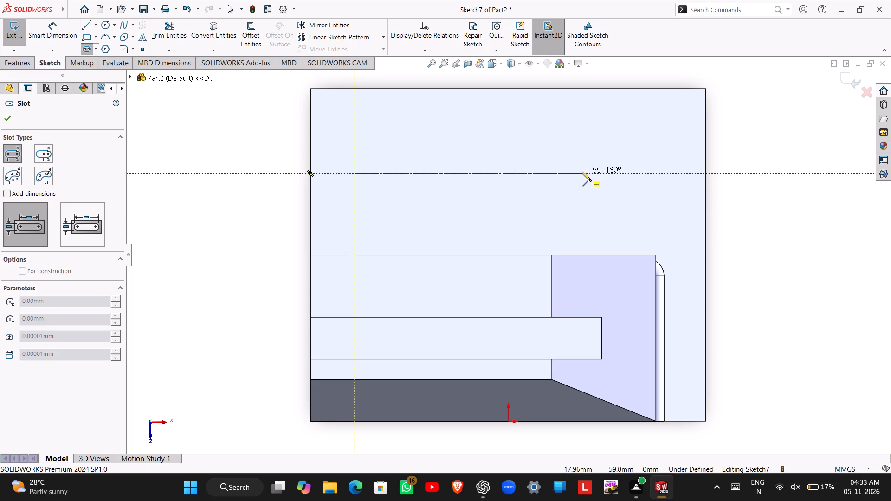
click(541, 173)
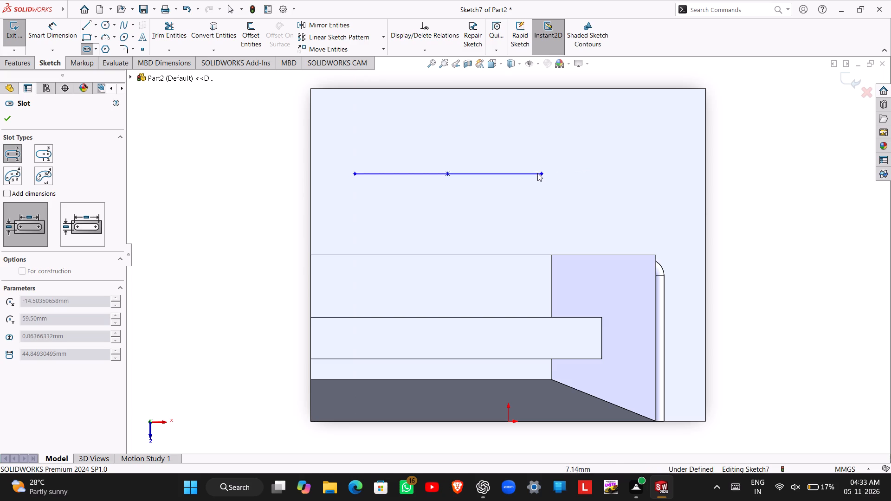
click(538, 148)
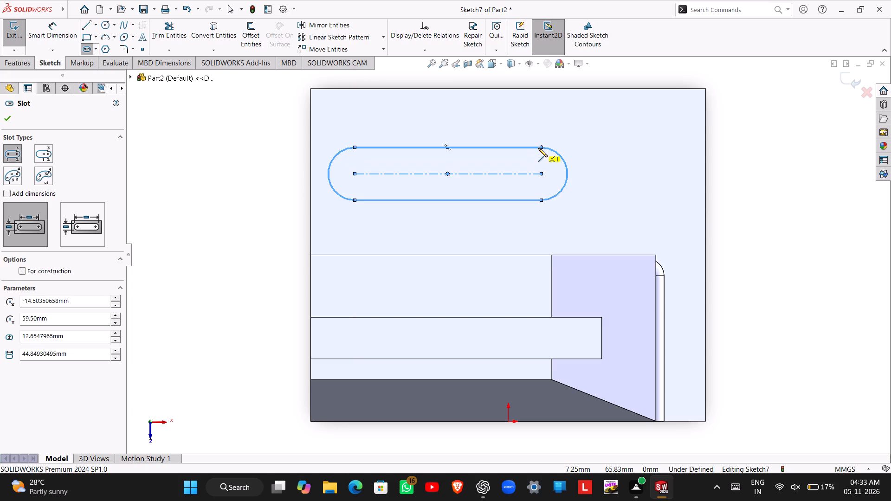
key(Escape)
Dimension the slot's centre point 20 mm from the base's long edge farthest from the upright.
right_drag(603, 195, 612, 147)
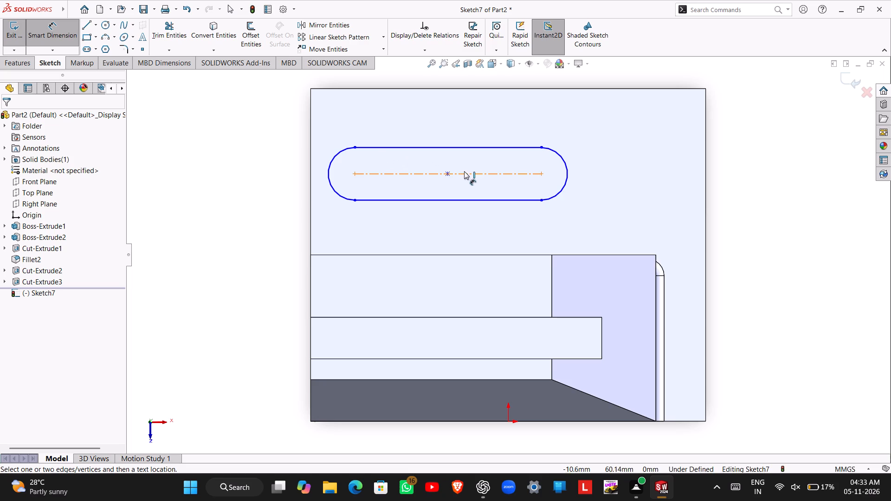
click(542, 173)
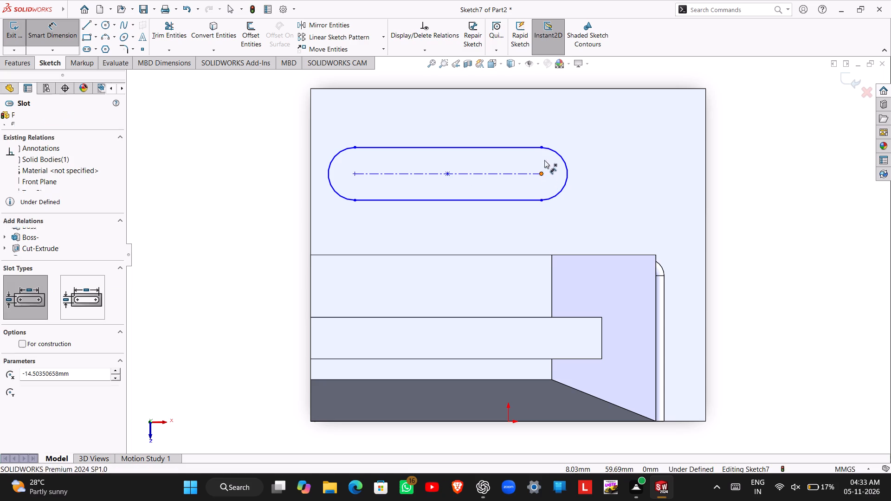
click(548, 88)
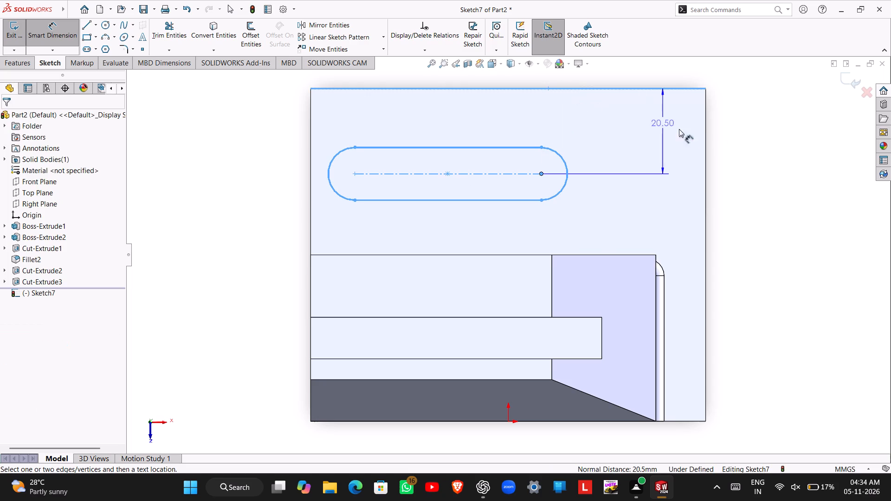
click(740, 147)
text(20)
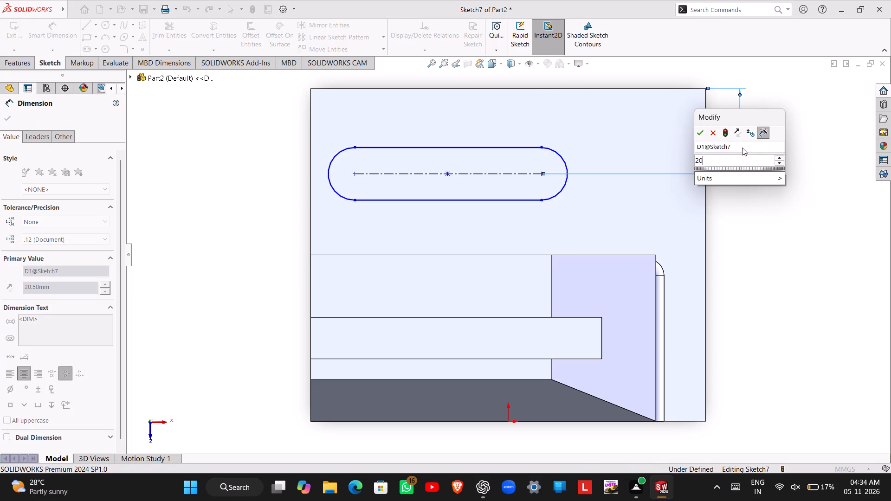
key(Return)
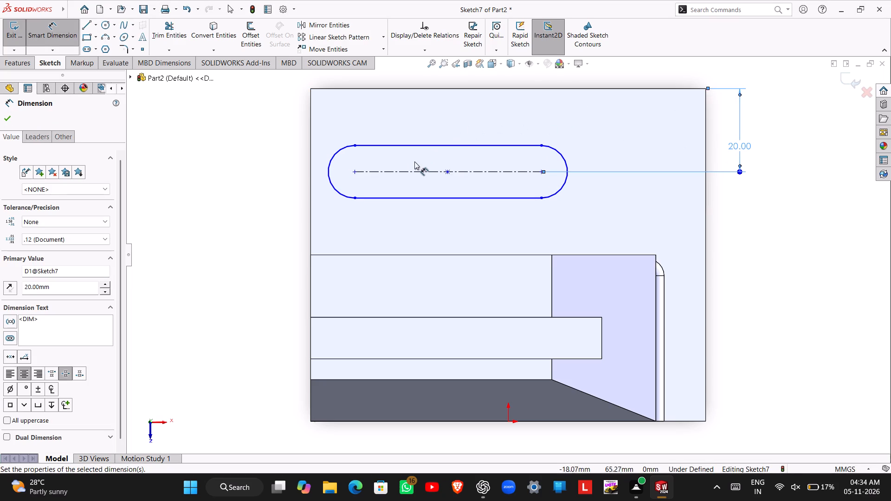
Dimension the slot to 45 mm between its arc centres with a 12 mm end radius.
click(355, 171)
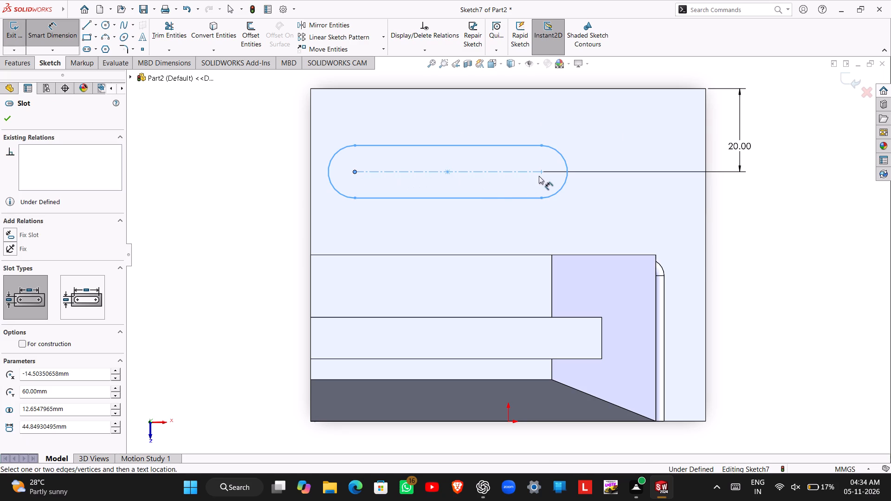
click(540, 170)
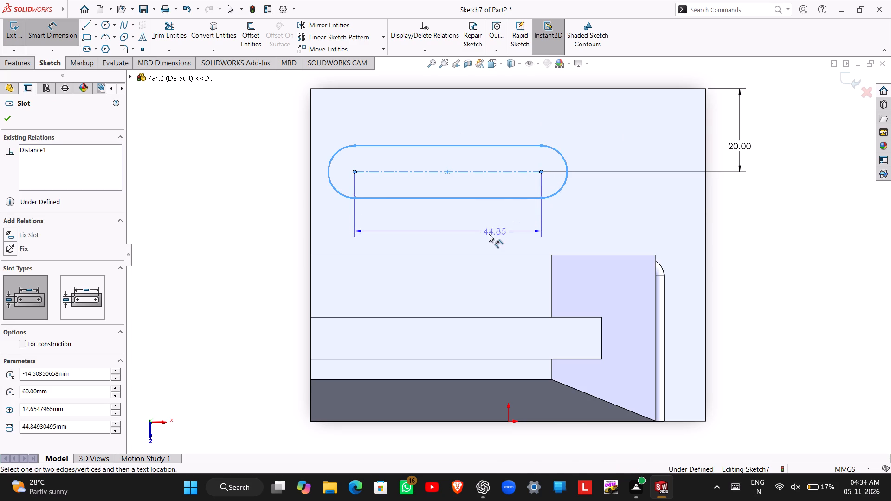
click(488, 234)
text(45)
key(Return)
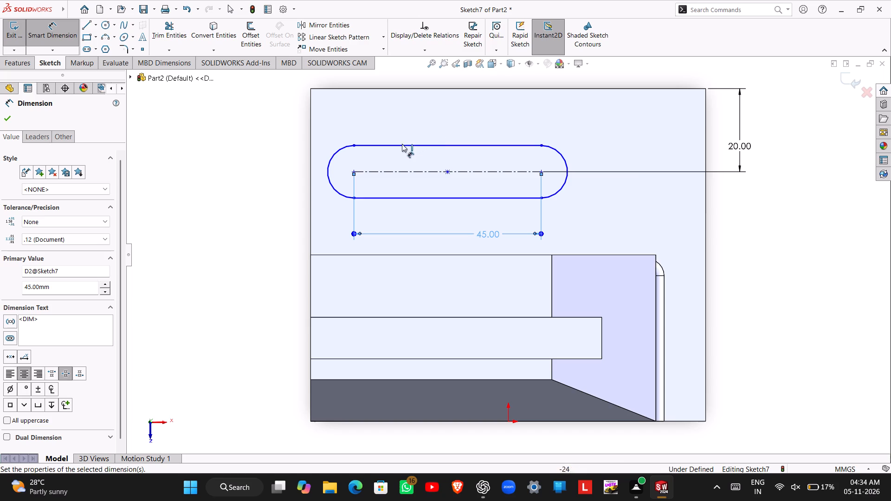
click(335, 154)
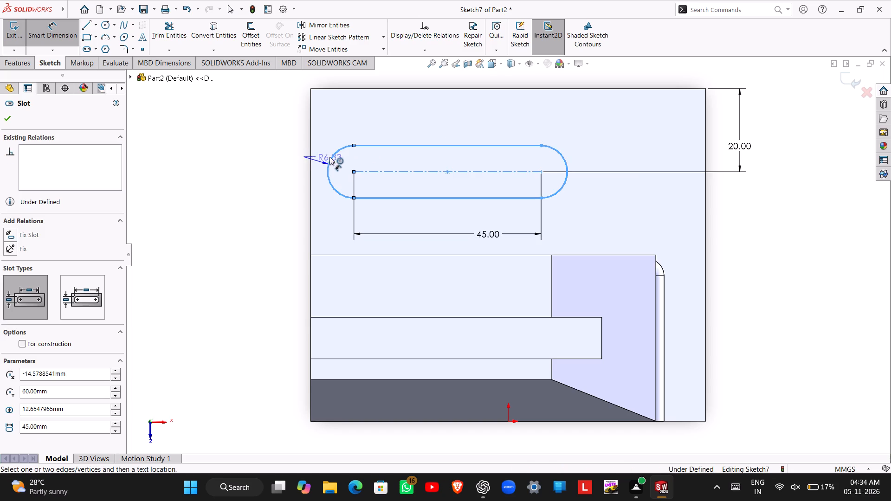
click(271, 152)
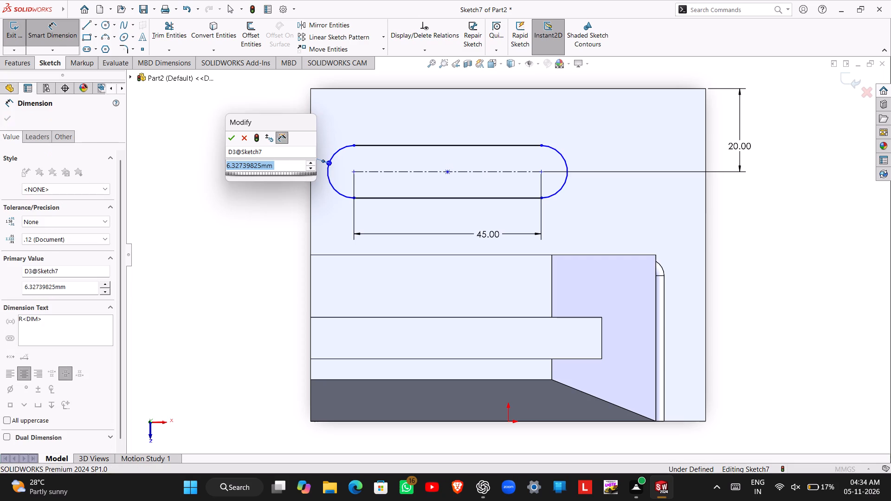
text(12)
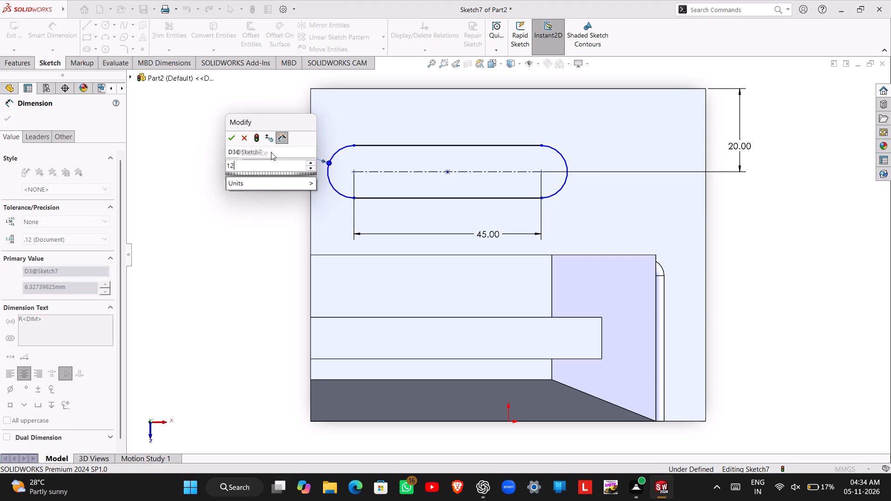
key(Return)
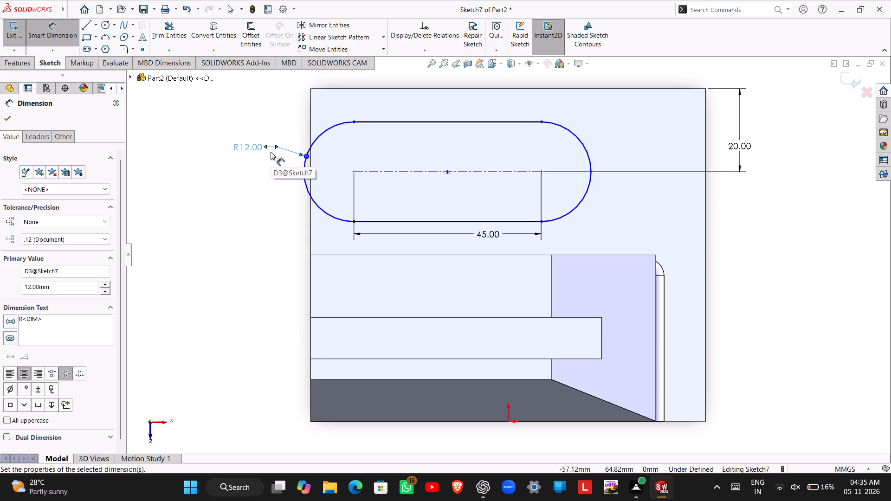
Dimension the slot's nearer arc centre 25 mm from the base's short edge that extends past the upright, and exit the sketch.
click(542, 171)
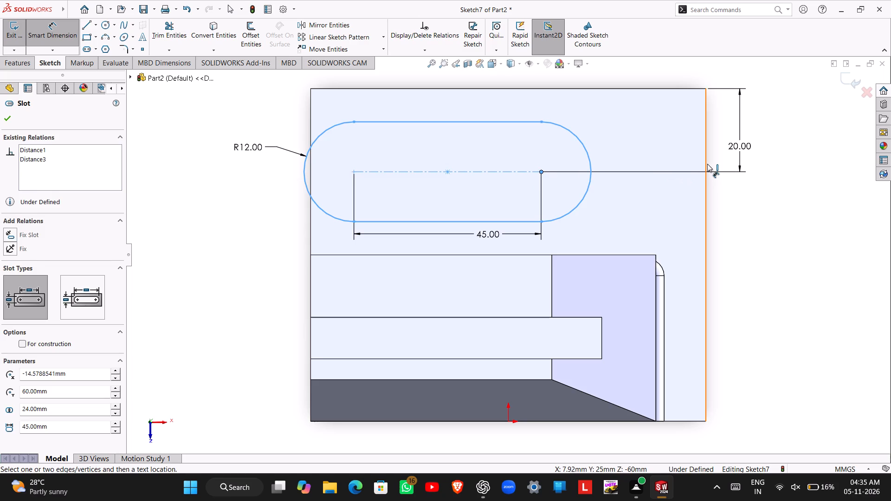
click(706, 163)
click(646, 131)
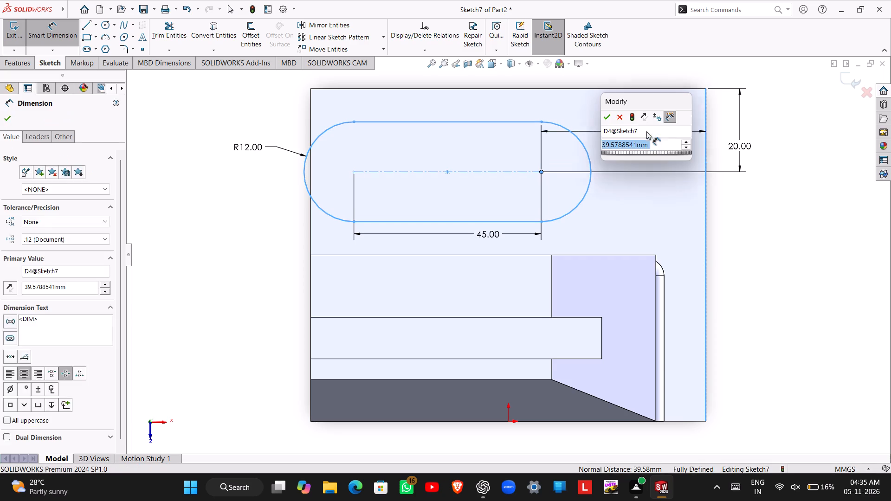
text(25)
key(Return)
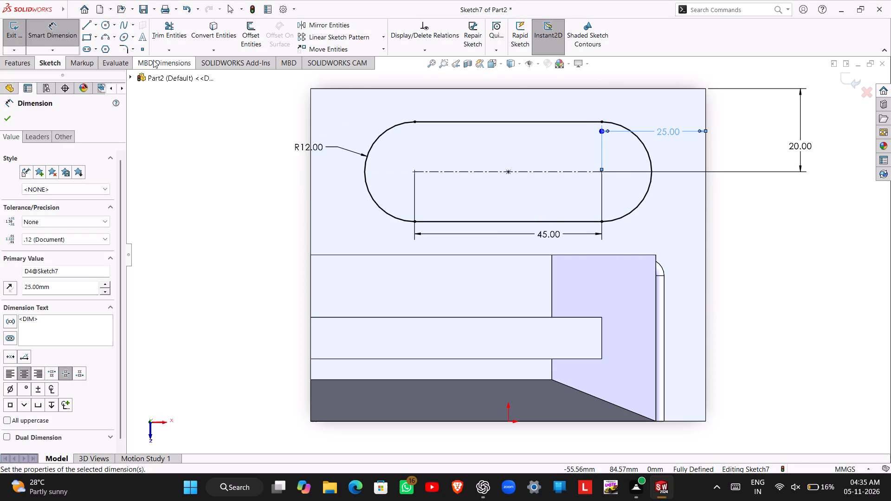
click(13, 26)
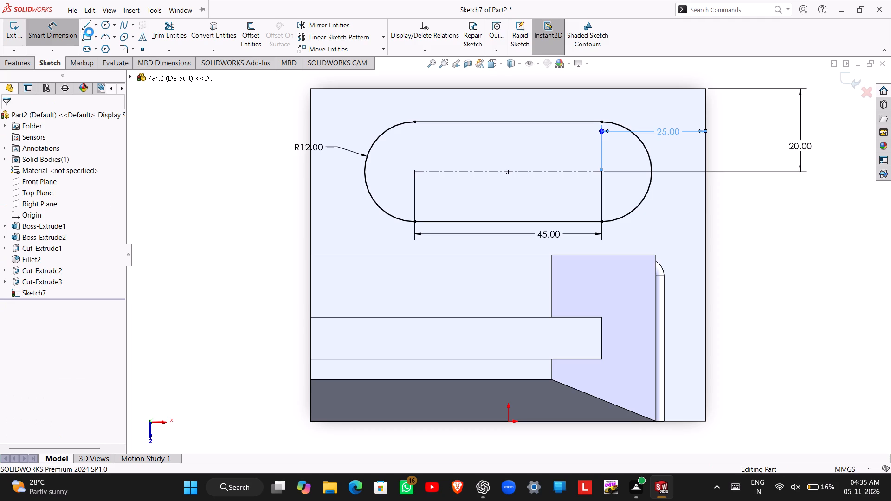
Extrude the slot profile 3 mm upward from the base's top face as a merged boss.
click(21, 33)
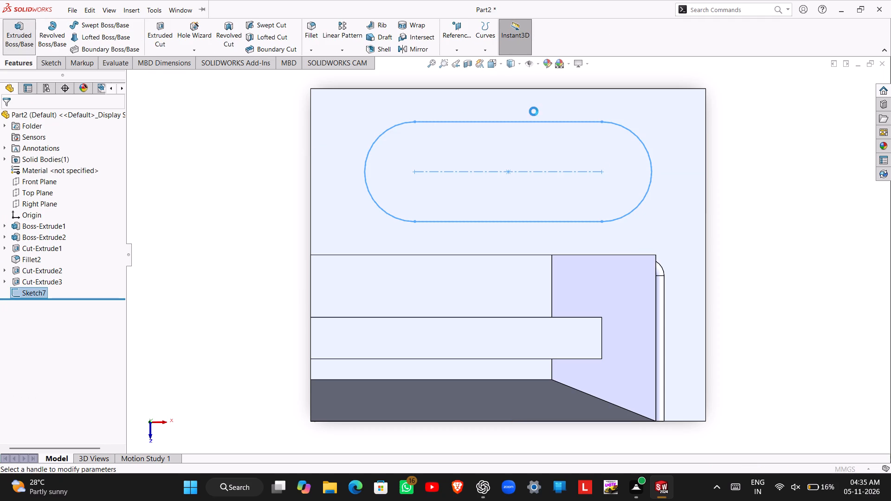
middle_drag(548, 130, 460, 191)
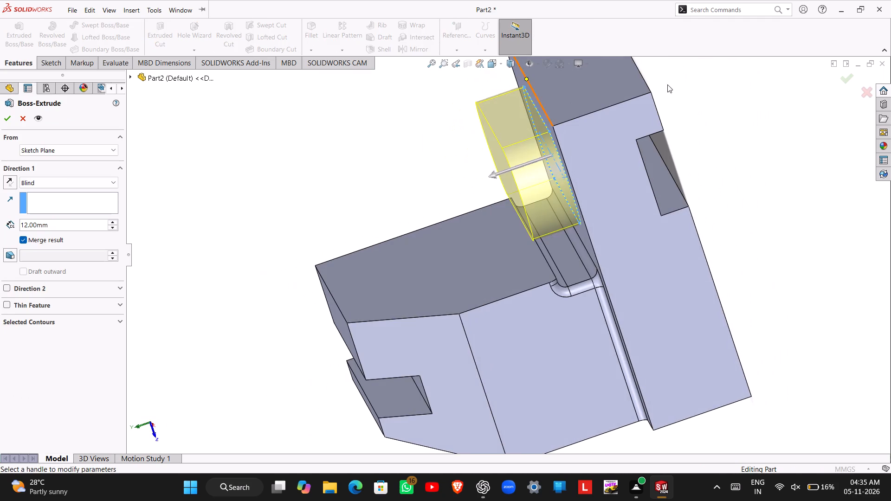
middle_drag(696, 80, 605, 162)
scroll(789, 195, up, 5)
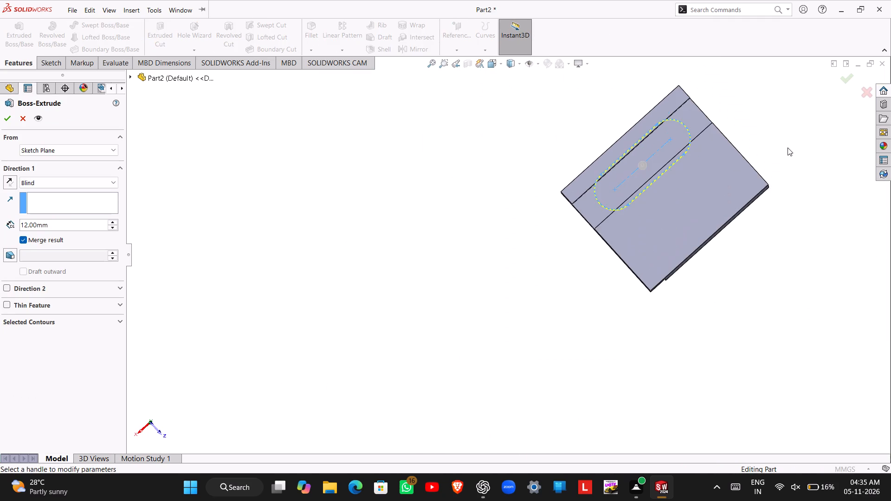
middle_drag(758, 124, 768, 296)
middle_drag(651, 120, 618, 308)
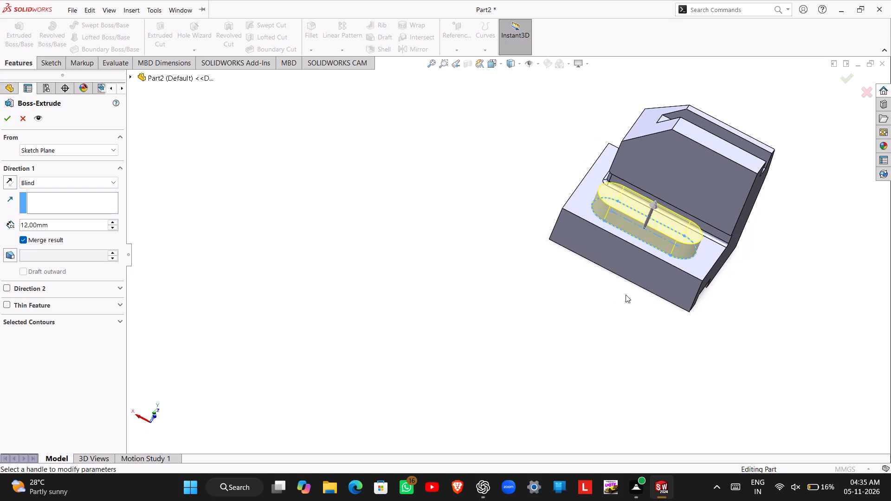
click(426, 67)
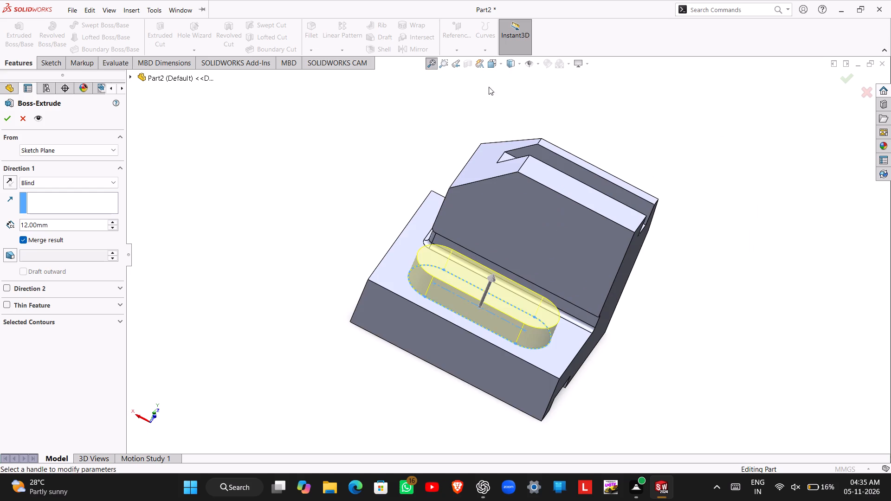
click(56, 223)
double_click(56, 223)
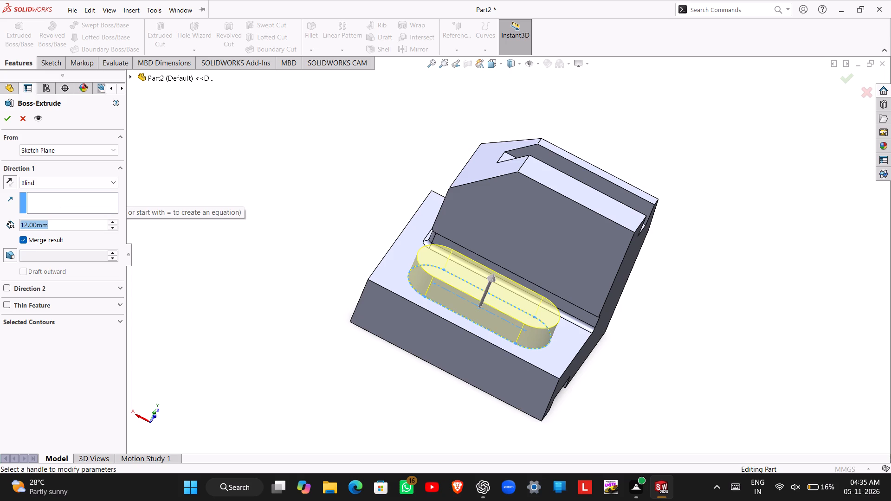
key(3)
key(Return)
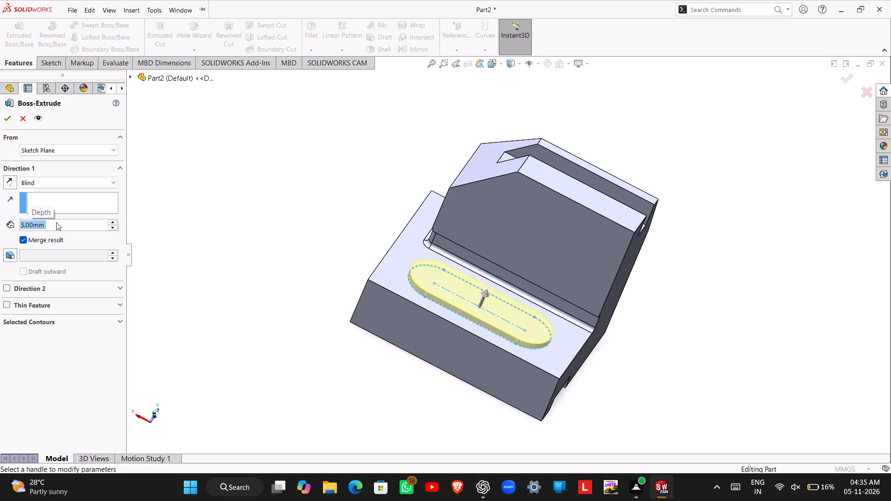
key(Return)
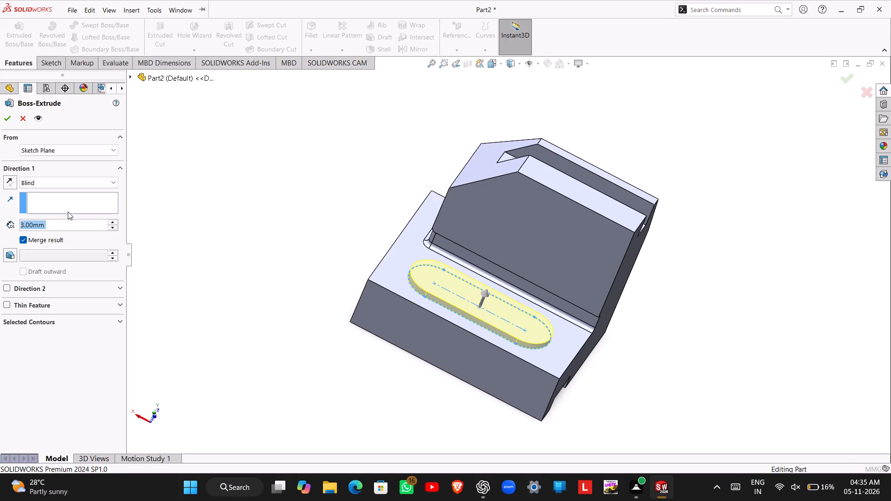
middle_drag(228, 243, 240, 308)
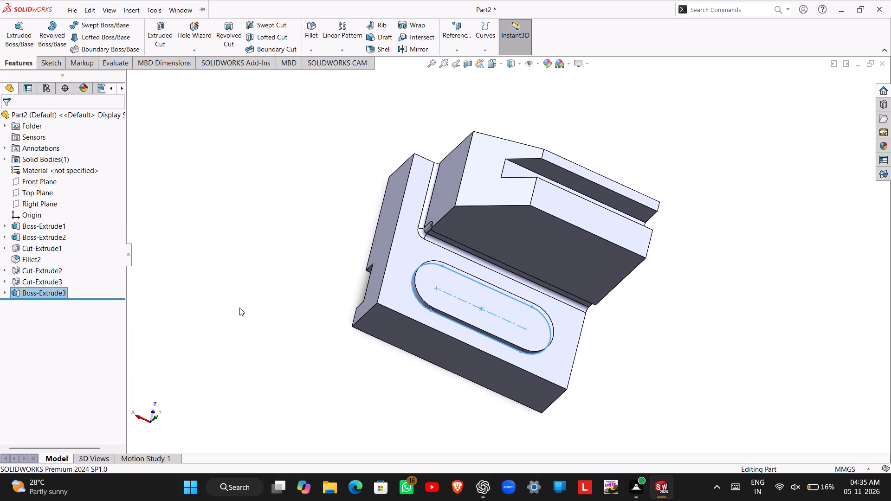
click(239, 307)
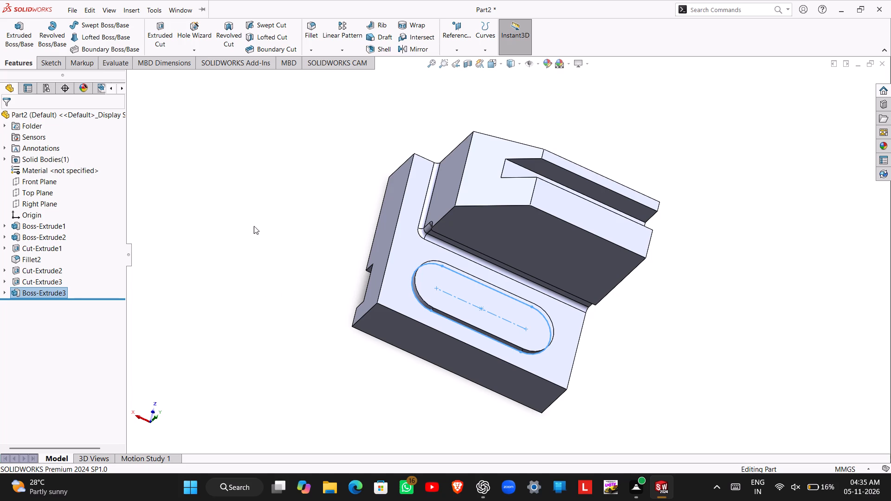
Fillet the bottom edge loop of the slot-shaped boss, where it meets the base, with a 2 mm radius.
click(310, 29)
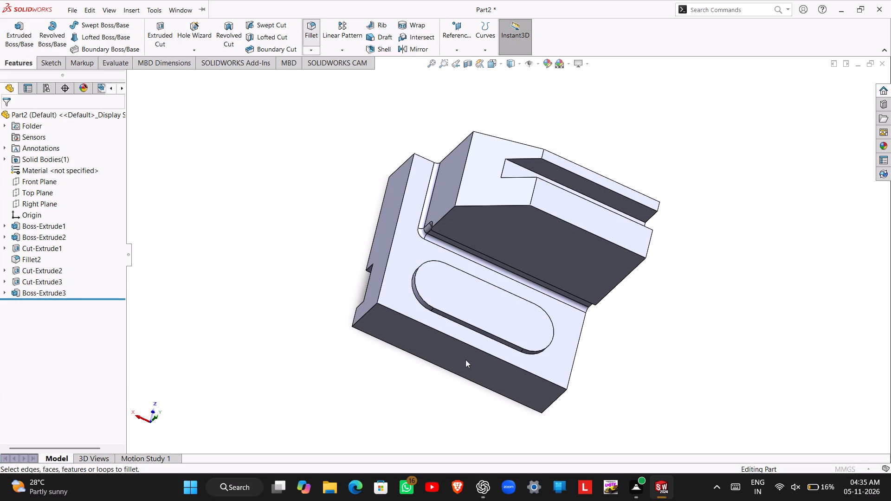
scroll(466, 334, down, 3)
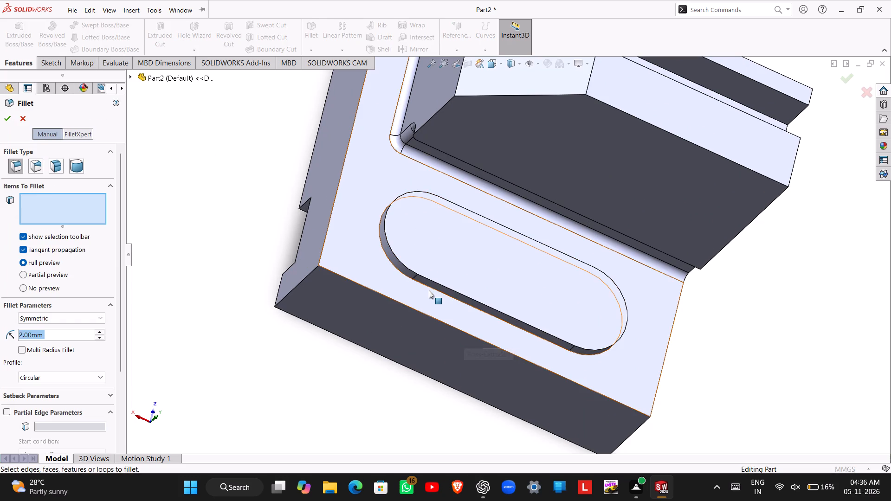
click(429, 287)
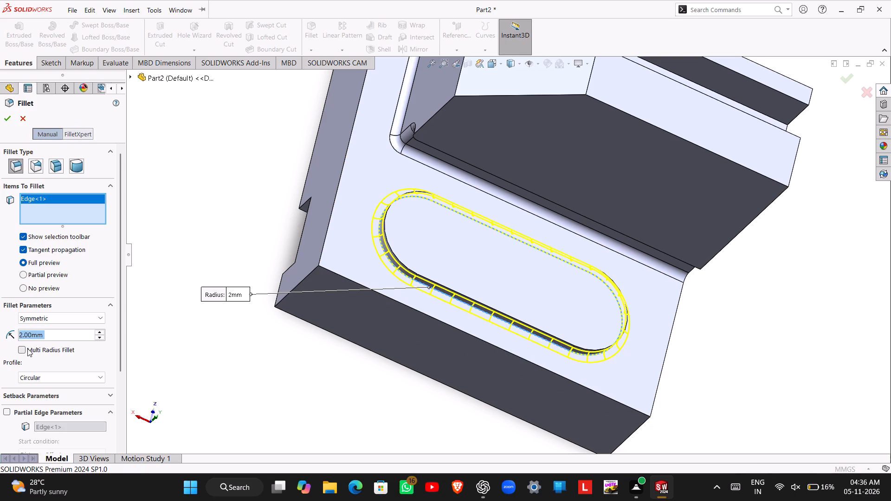
key(Return)
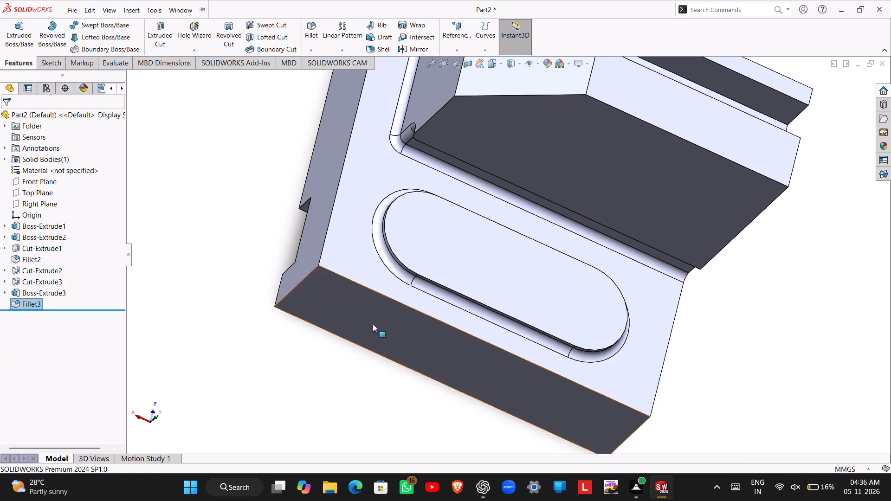
Start a sketch on the raised boss's top face and draw a straight slot between its arc centres, about 8.8 mm wide.
click(476, 244)
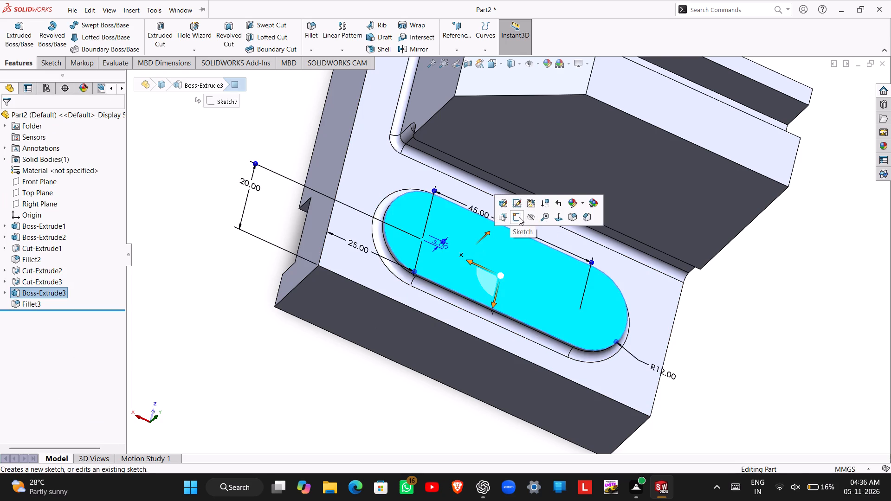
click(519, 217)
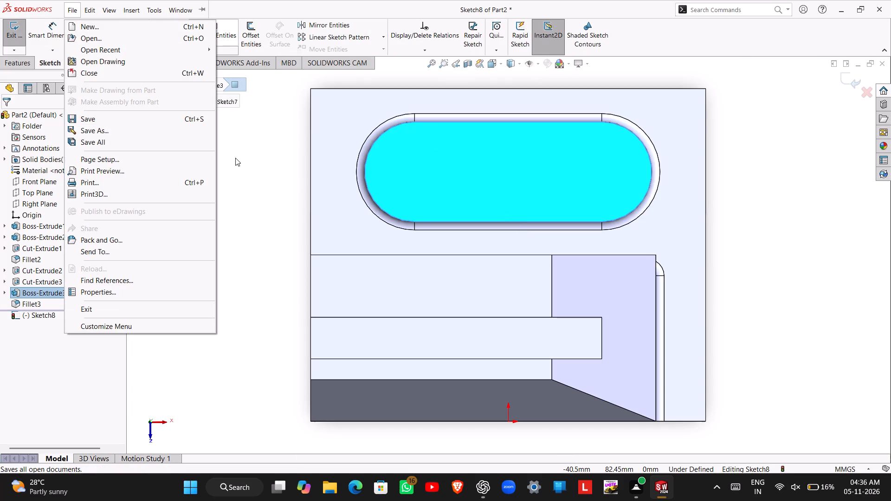
key(Escape)
click(90, 47)
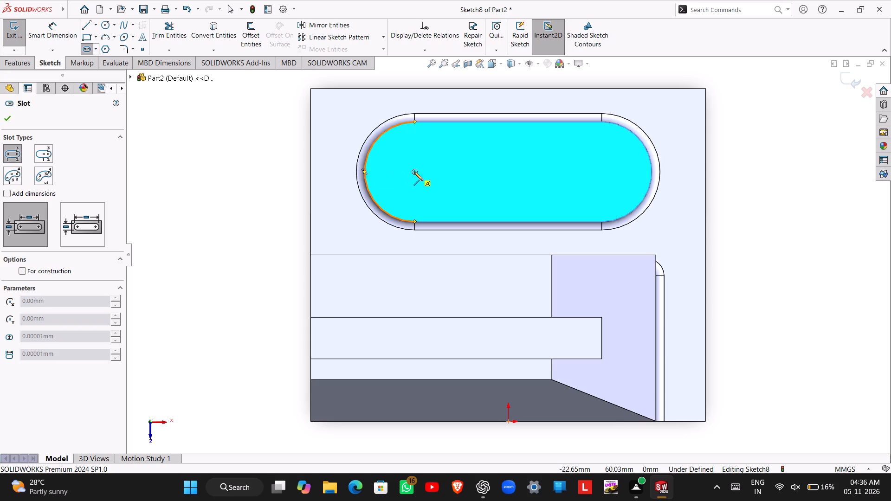
drag(414, 172, 420, 171)
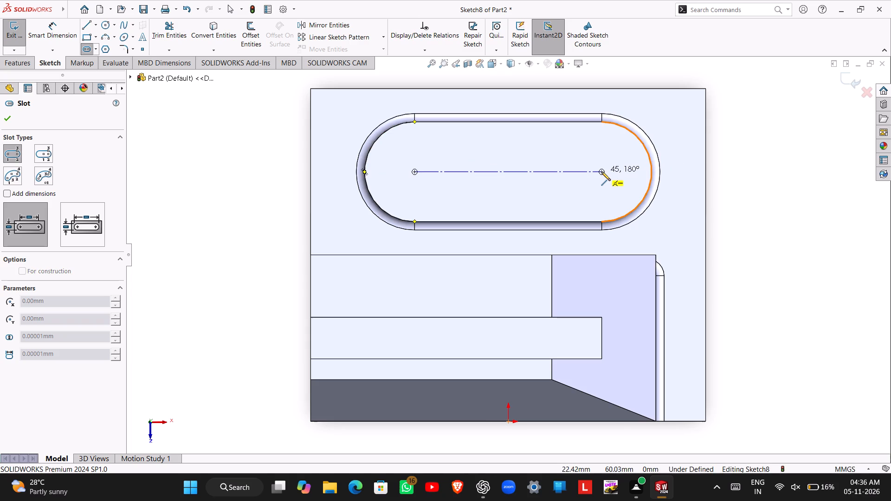
click(601, 172)
click(595, 154)
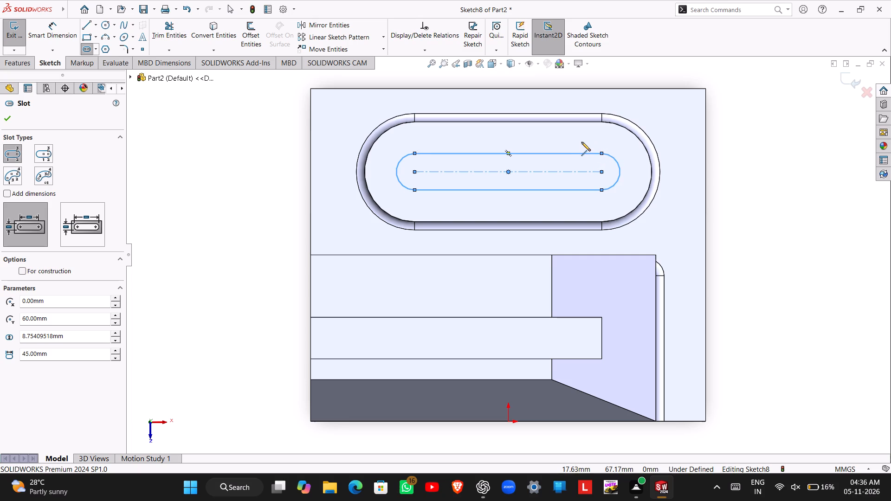
key(Escape)
Dimension the inner slot's width to 12 mm and exit the sketch.
right_drag(188, 194, 199, 137)
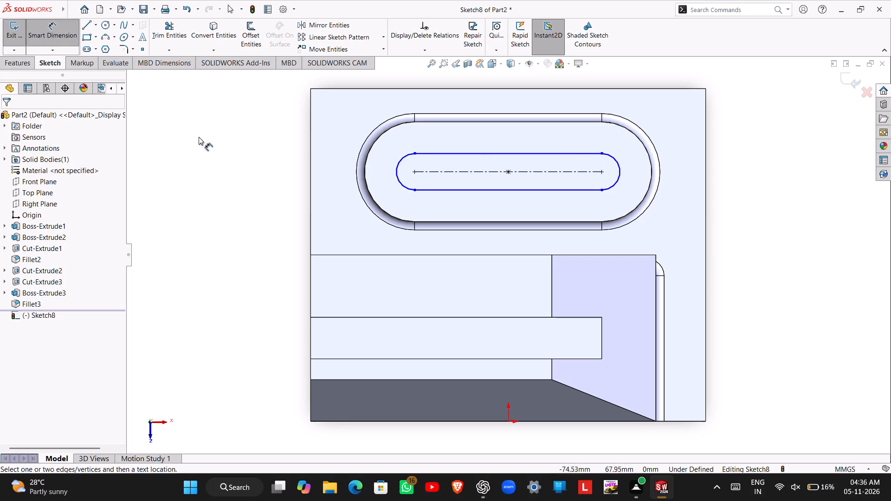
right_drag(199, 137, 202, 130)
click(437, 152)
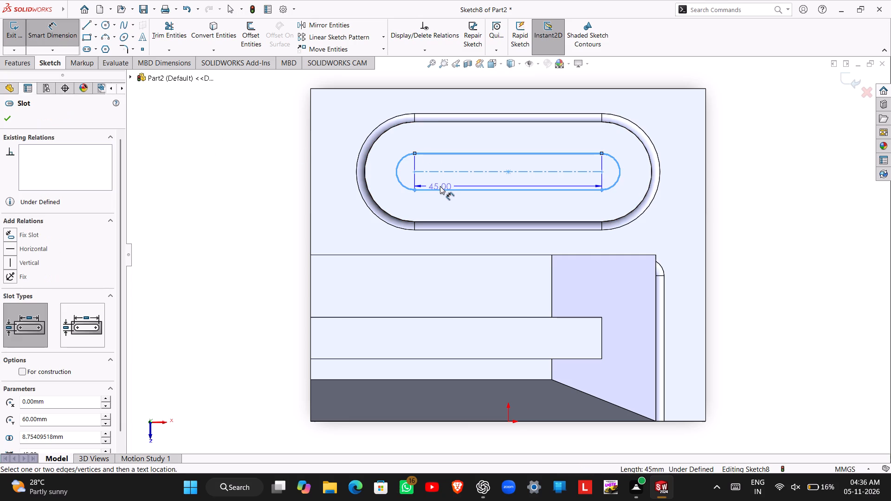
click(440, 189)
click(484, 175)
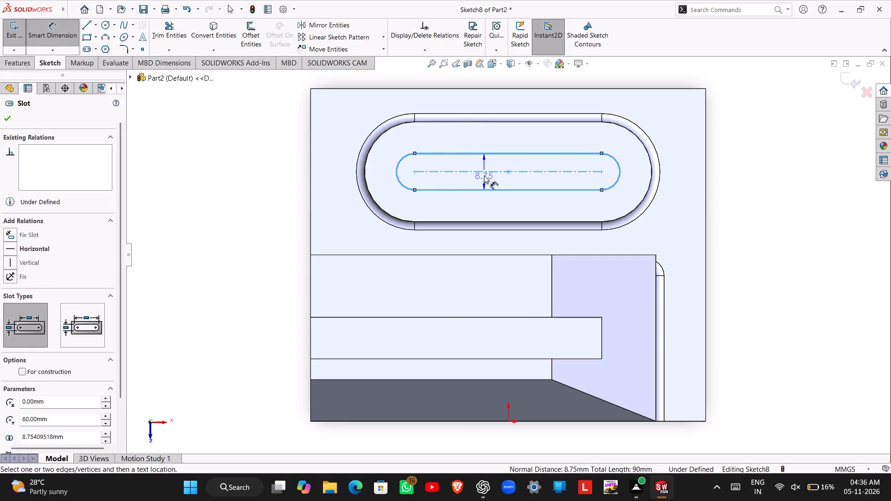
text(12)
key(Return)
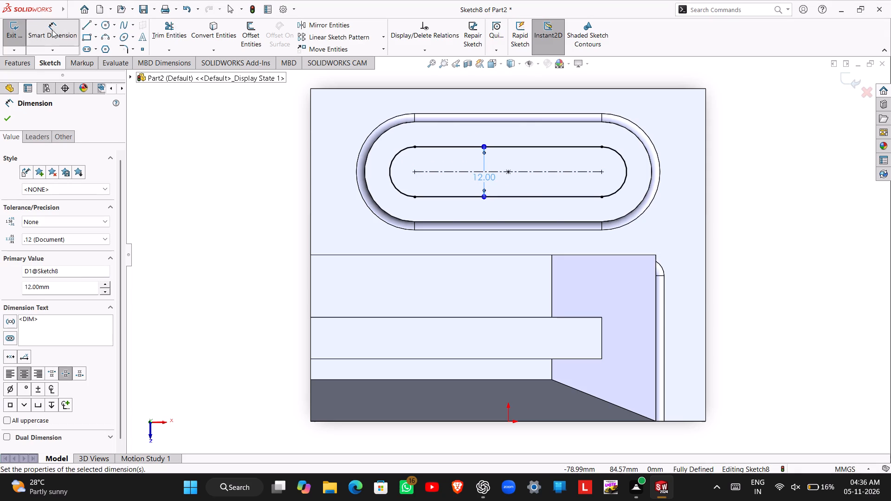
click(21, 34)
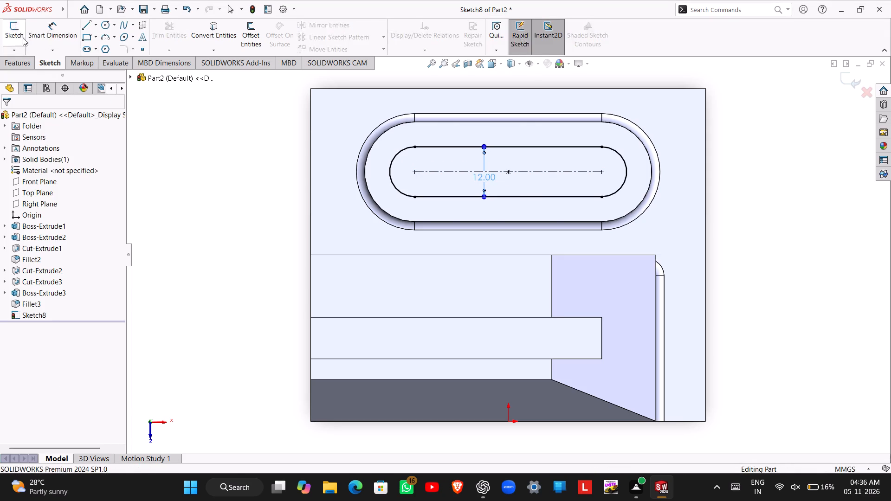
Cut the inner slot profile into the raised boss as a blind Extruded Cut 3 mm deep.
click(156, 42)
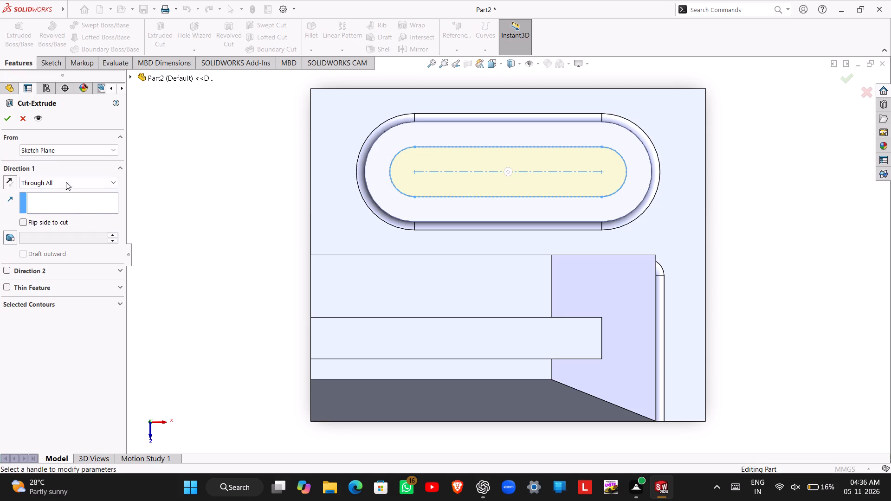
click(66, 180)
click(64, 195)
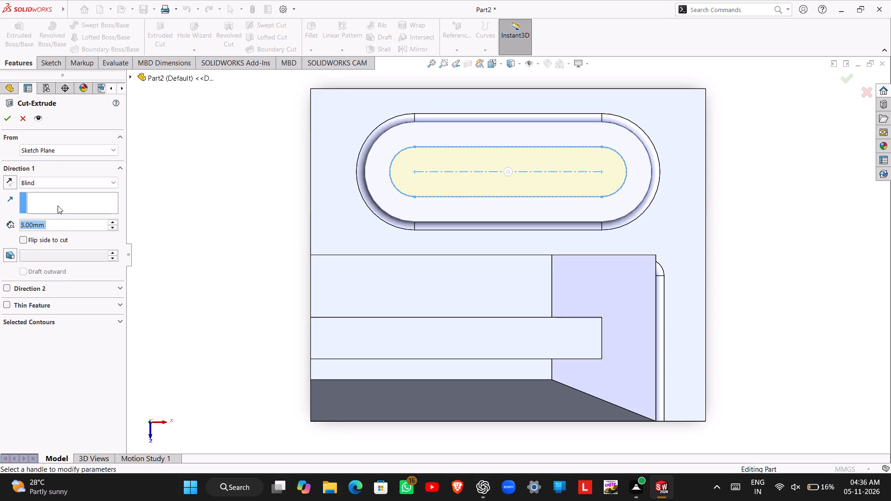
middle_drag(718, 262, 581, 300)
middle_drag(673, 165, 686, 340)
scroll(604, 235, down, 1)
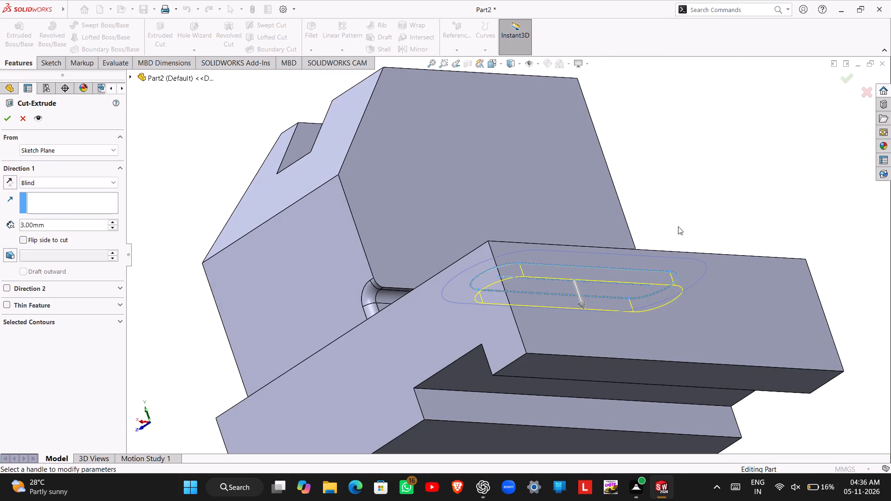
scroll(661, 237, up, 3)
scroll(662, 223, down, 1)
middle_drag(654, 236, 626, 333)
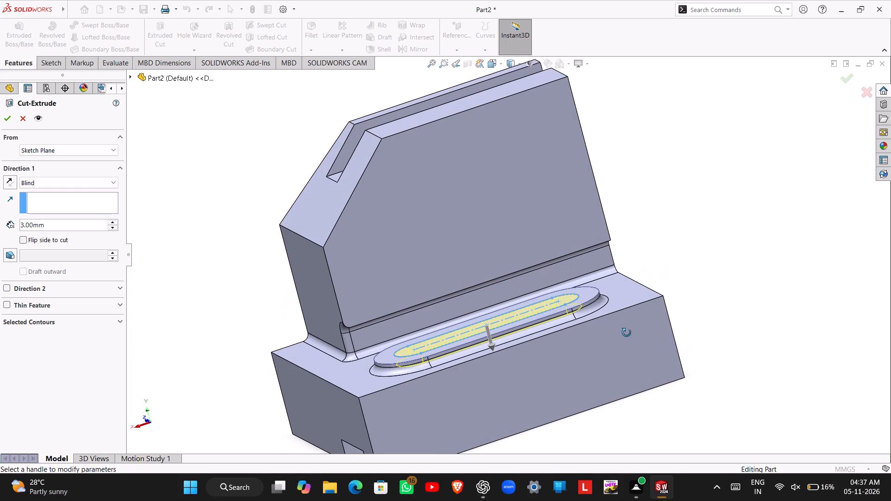
middle_drag(626, 333, 627, 328)
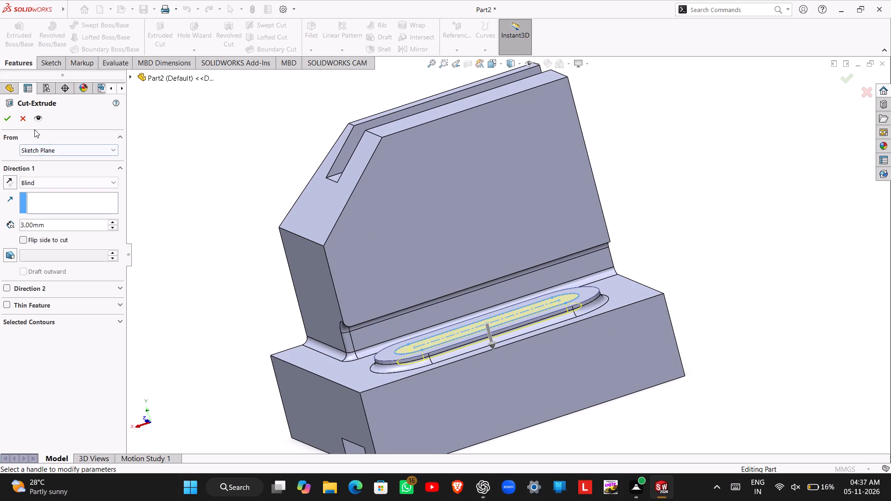
click(12, 118)
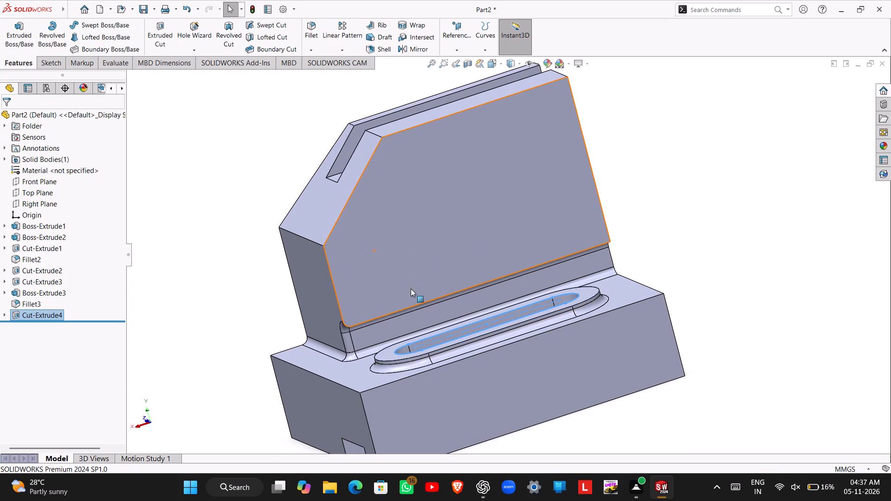
Inspect the part from several angles, checking the slotted boss, the upright with its groove, and the notched base.
scroll(411, 288, up, 2)
middle_drag(420, 253, 442, 304)
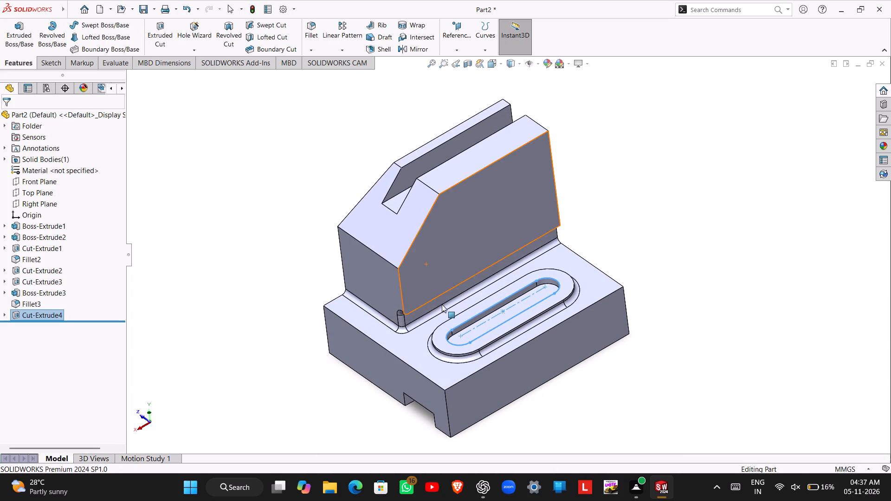
click(291, 294)
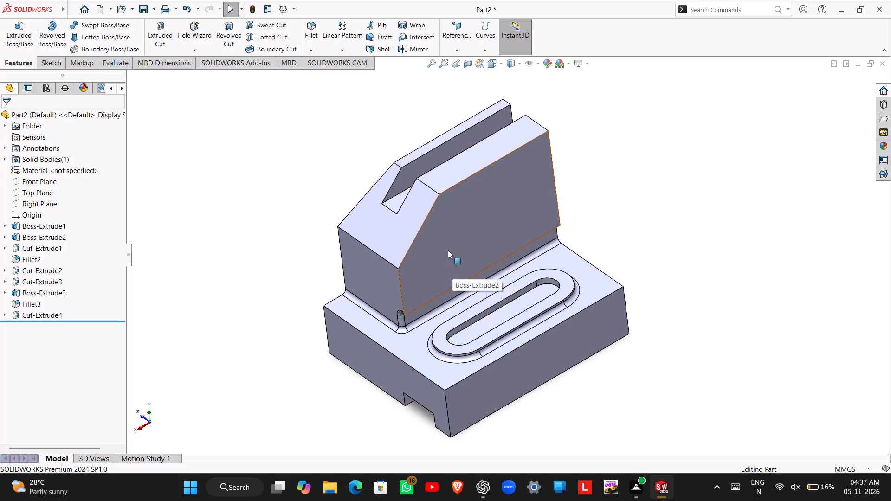
key(space)
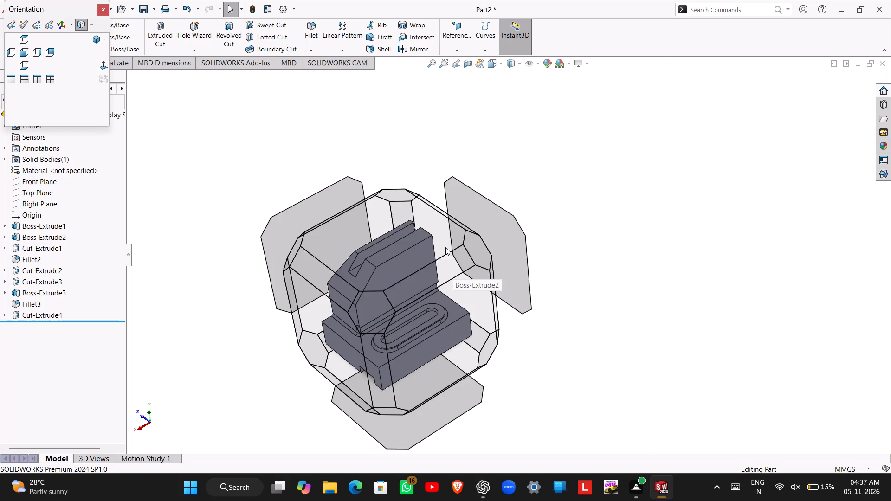
click(375, 373)
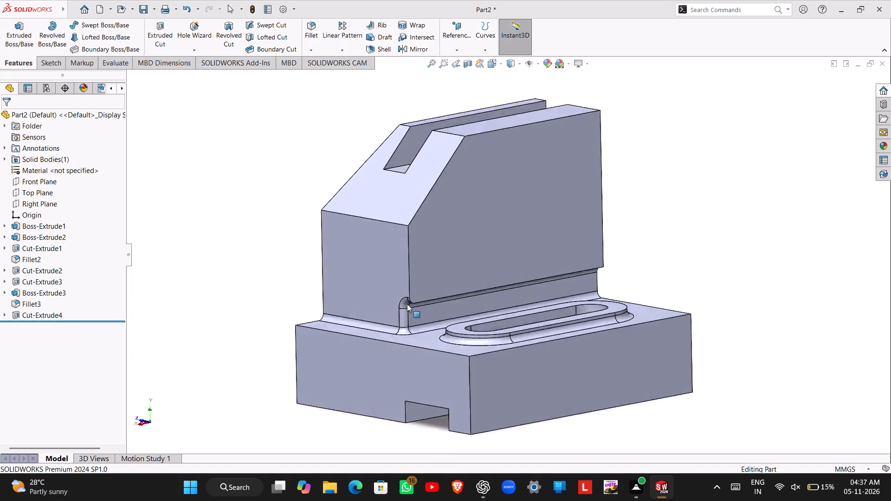
scroll(503, 315, up, 2)
middle_drag(502, 261, 485, 334)
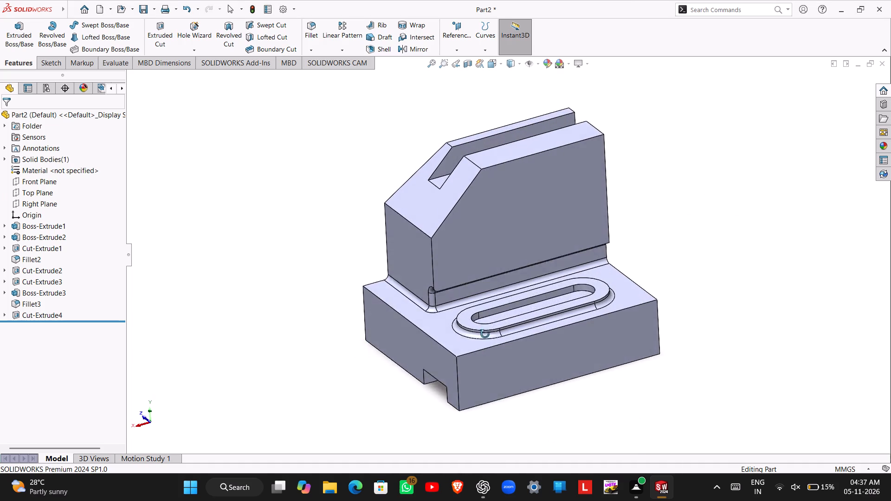
middle_drag(485, 334, 490, 344)
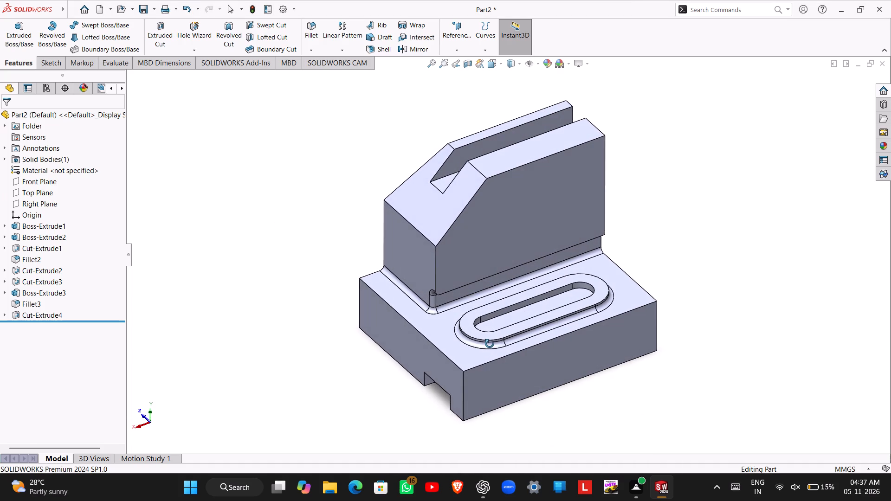
middle_drag(490, 344, 502, 344)
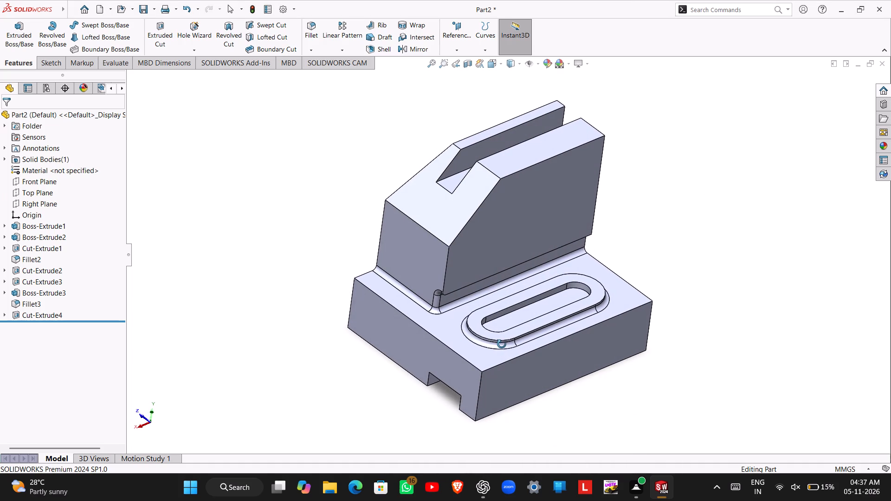
middle_drag(502, 344, 503, 344)
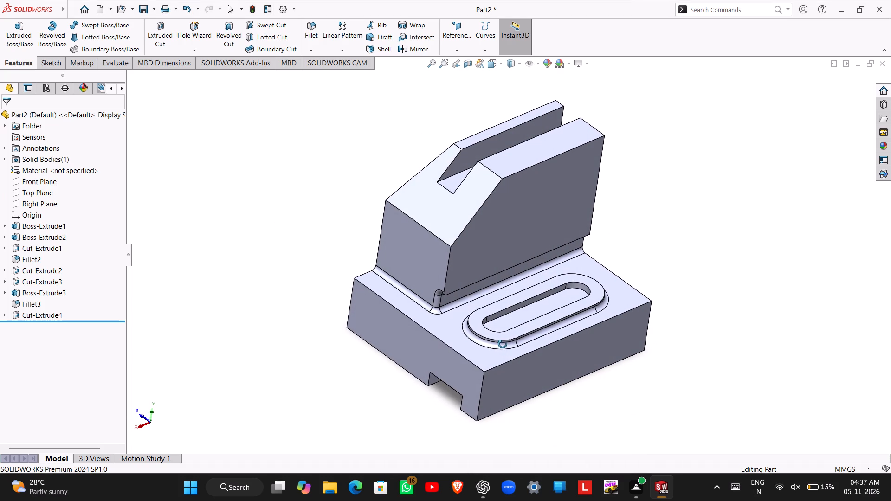
middle_drag(503, 344, 505, 357)
click(318, 201)
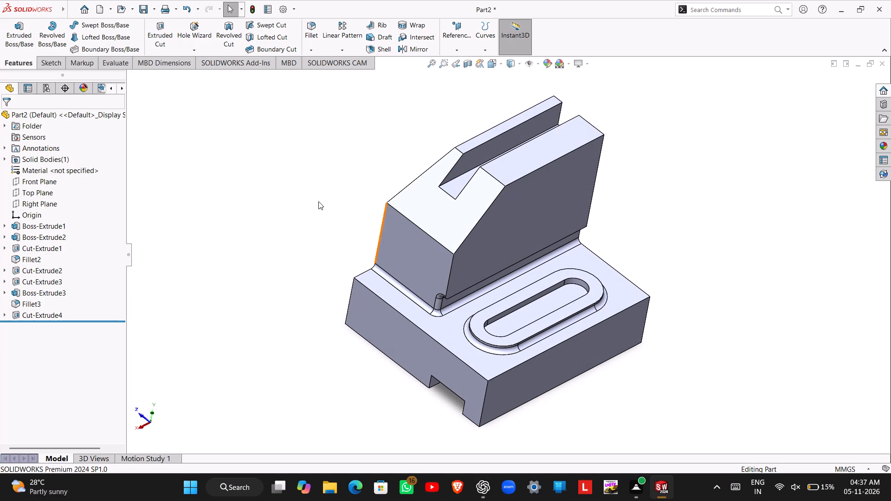
key(Escape)
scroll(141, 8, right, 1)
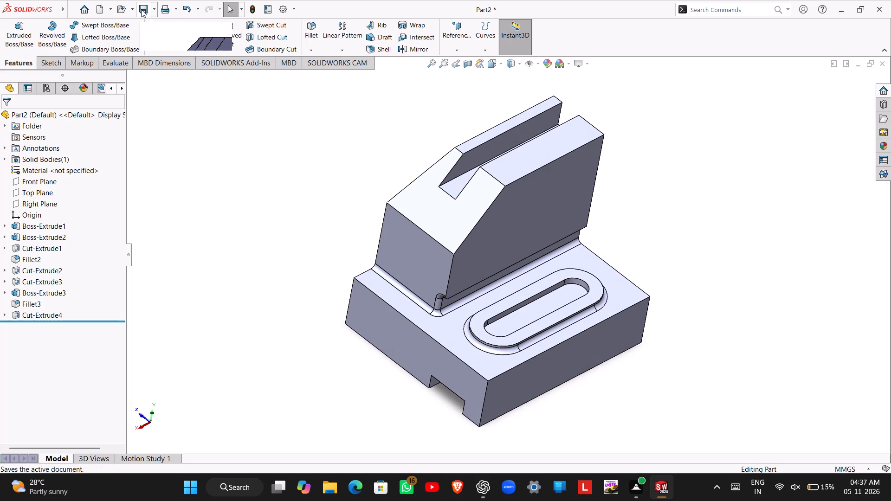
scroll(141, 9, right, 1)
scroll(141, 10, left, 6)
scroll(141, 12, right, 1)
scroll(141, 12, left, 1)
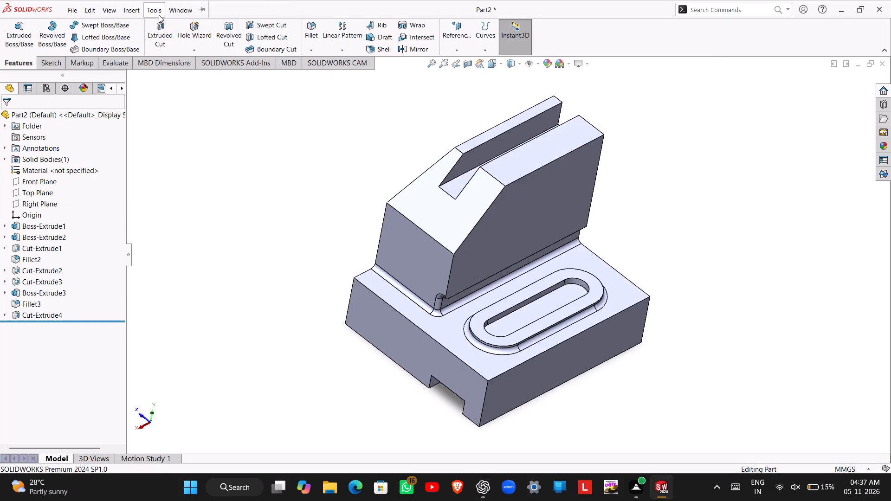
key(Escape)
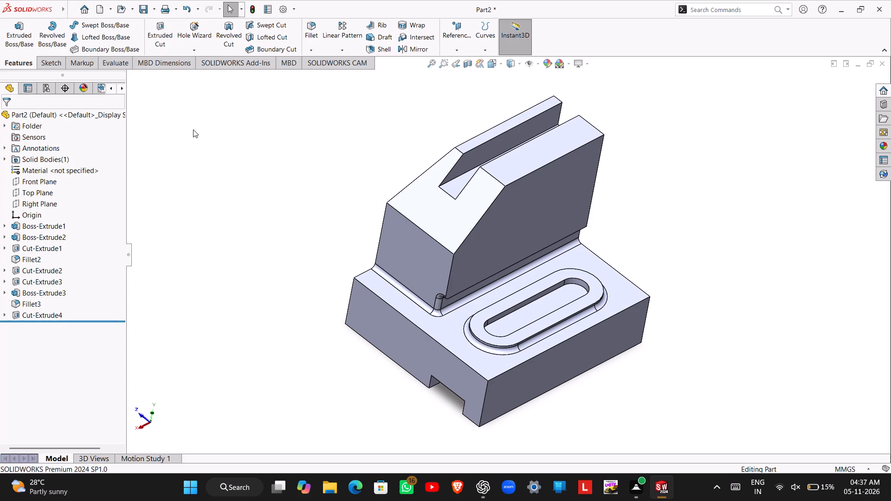
Save the part in the Documents folder as a SOLIDWORKS Part named Machine Bed.
click(139, 6)
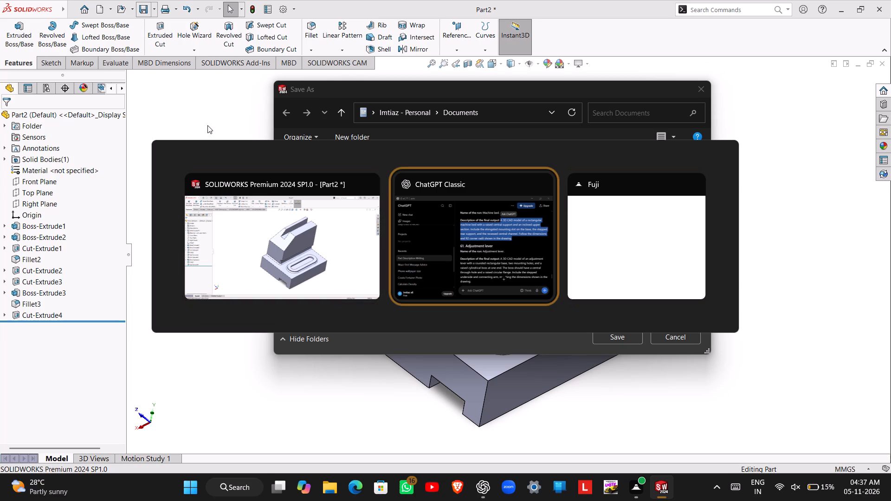
text(Machine Bed)
key(space)
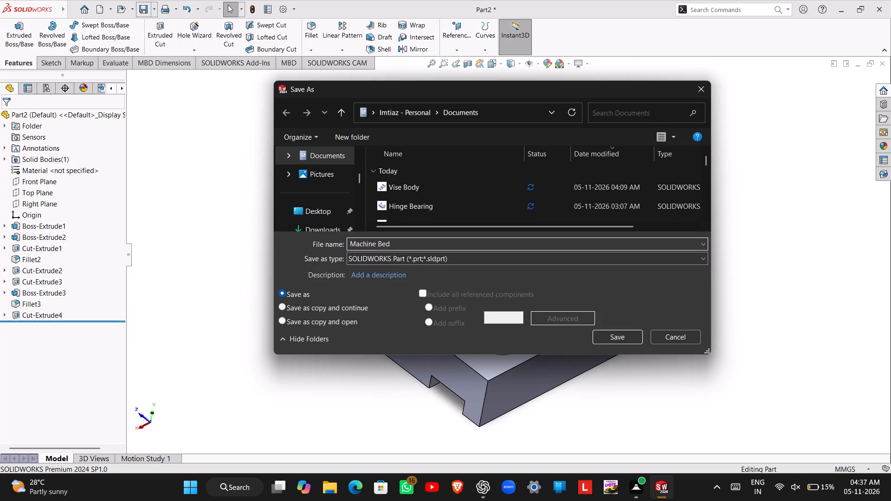
key(Return)
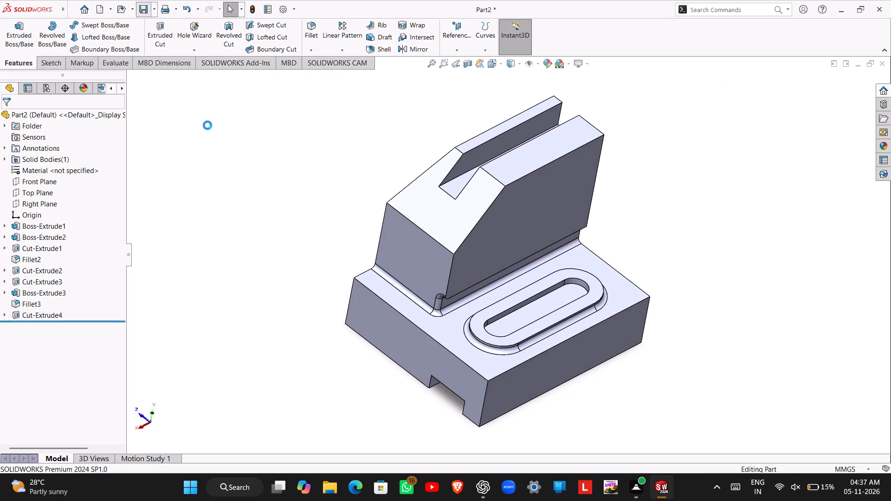
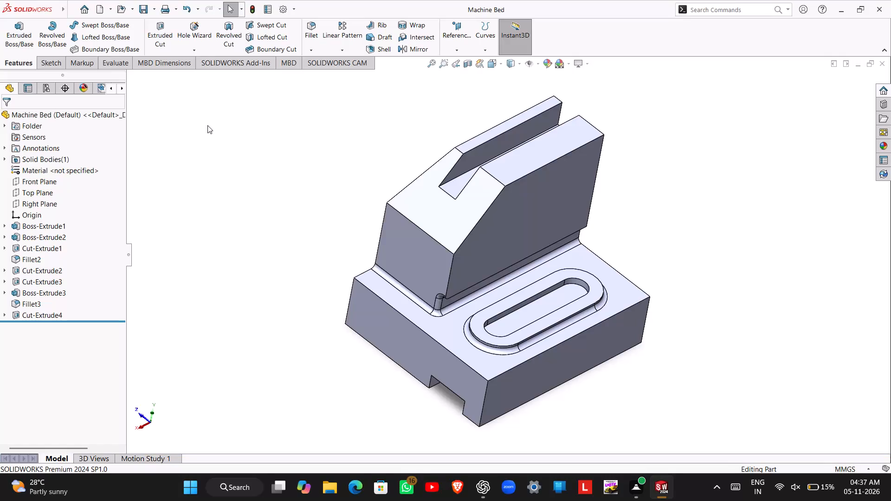
Minimize the SOLIDWORKS window containing the saved Machine Bed part.
click(841, 15)
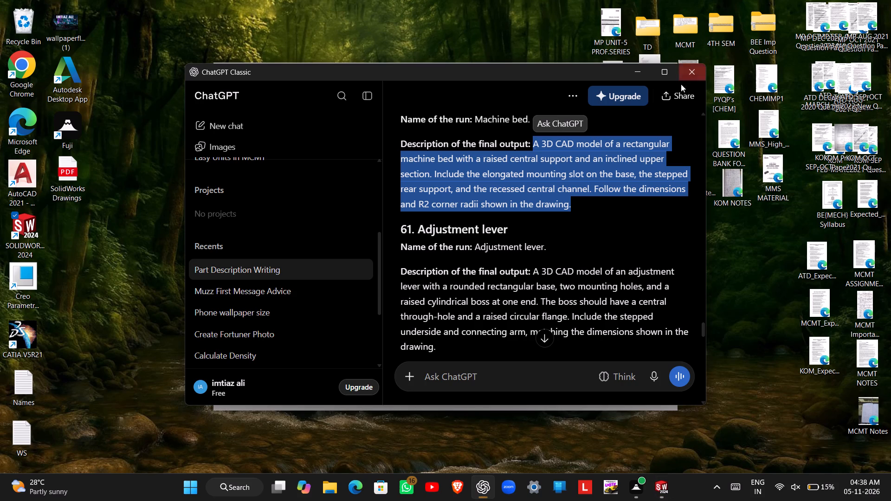